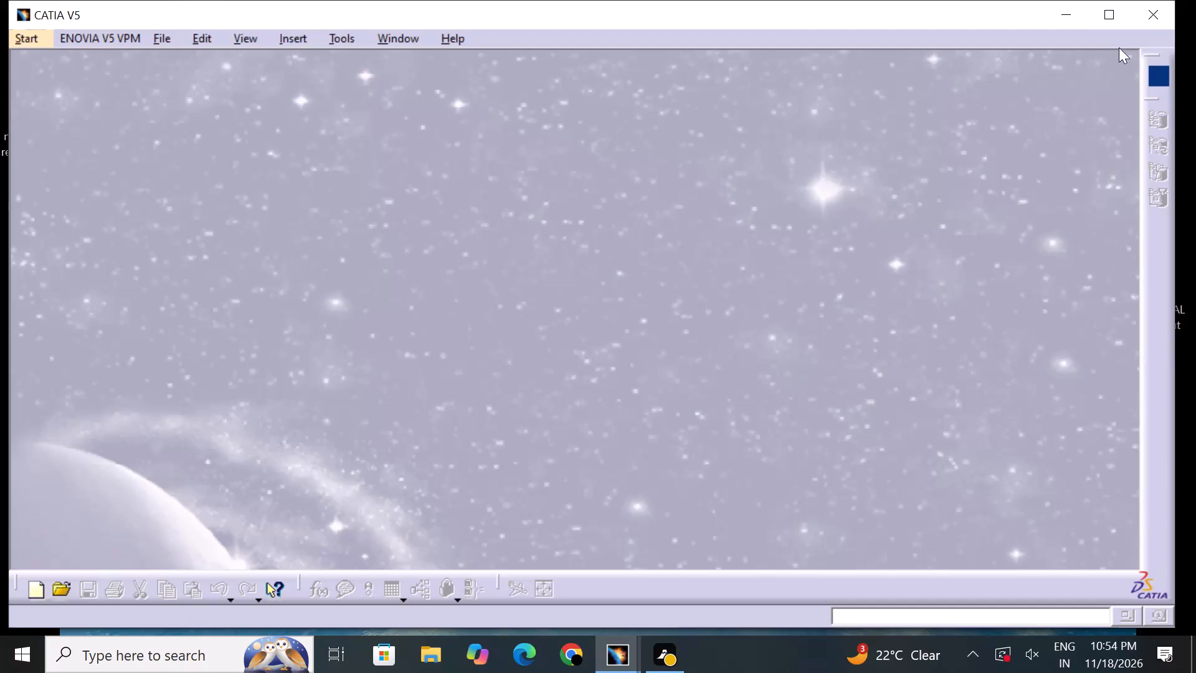
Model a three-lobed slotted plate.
Create a new part in the Part Design workbench.
{"action": "left_click", "coordinate": [29, 34]}
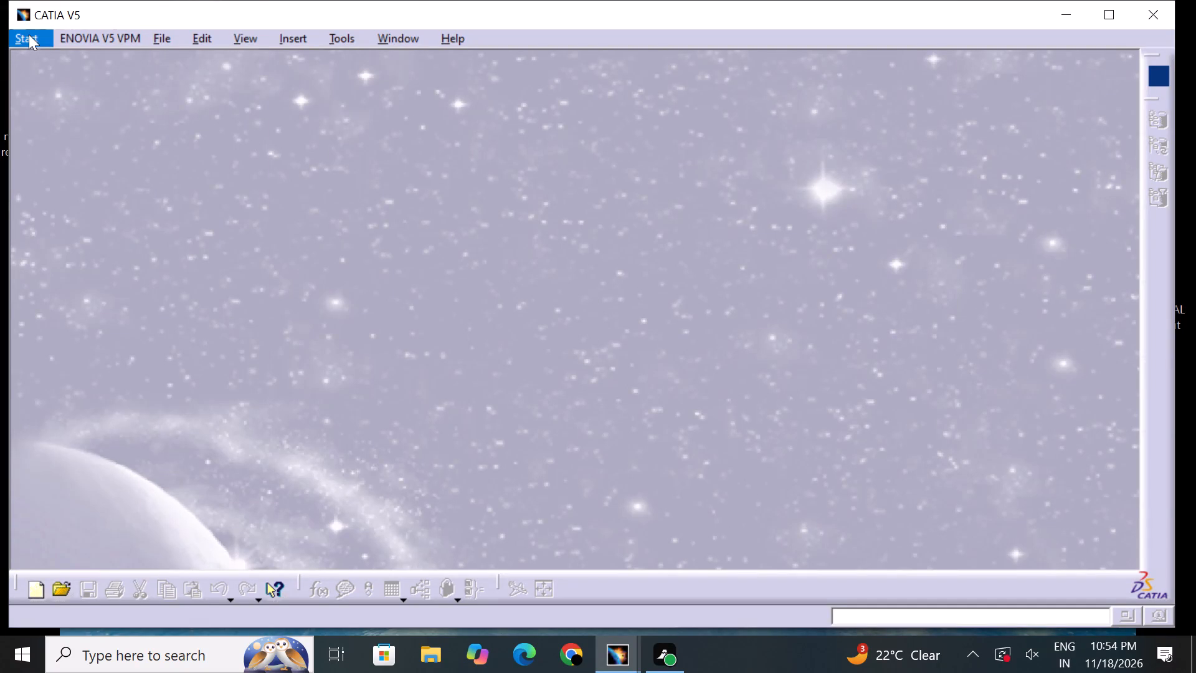
{"action": "left_click", "coordinate": [68, 79]}
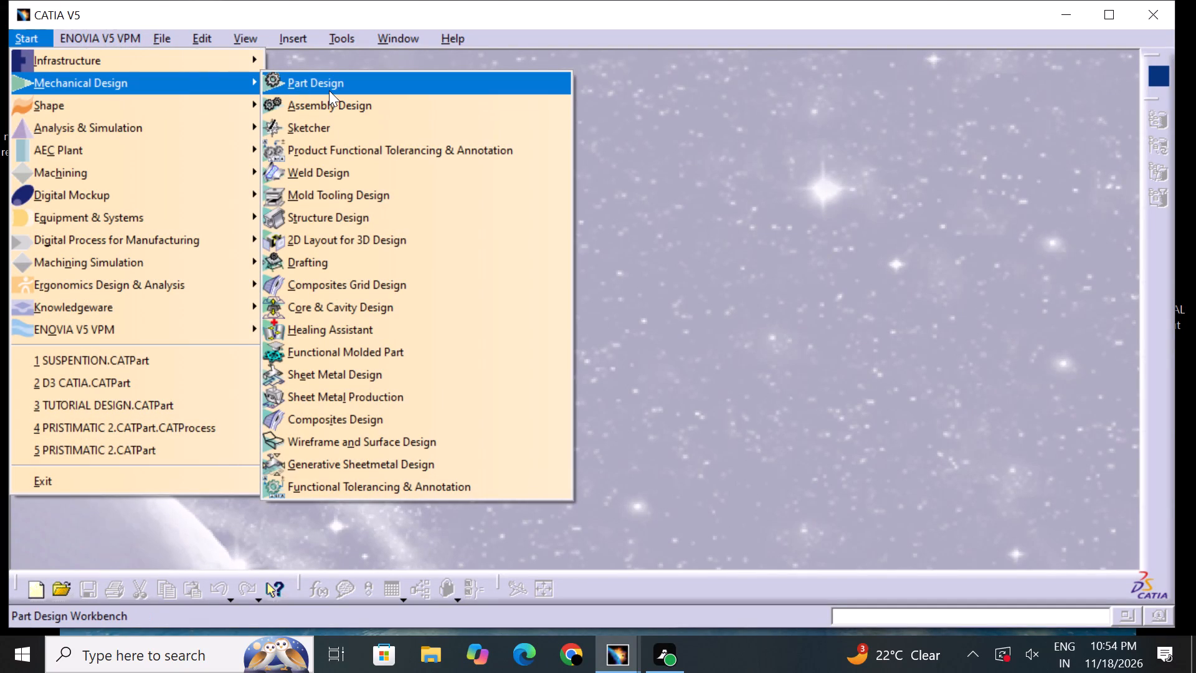
{"action": "left_click", "coordinate": [330, 90]}
{"action": "left_click", "coordinate": [1028, 537]}
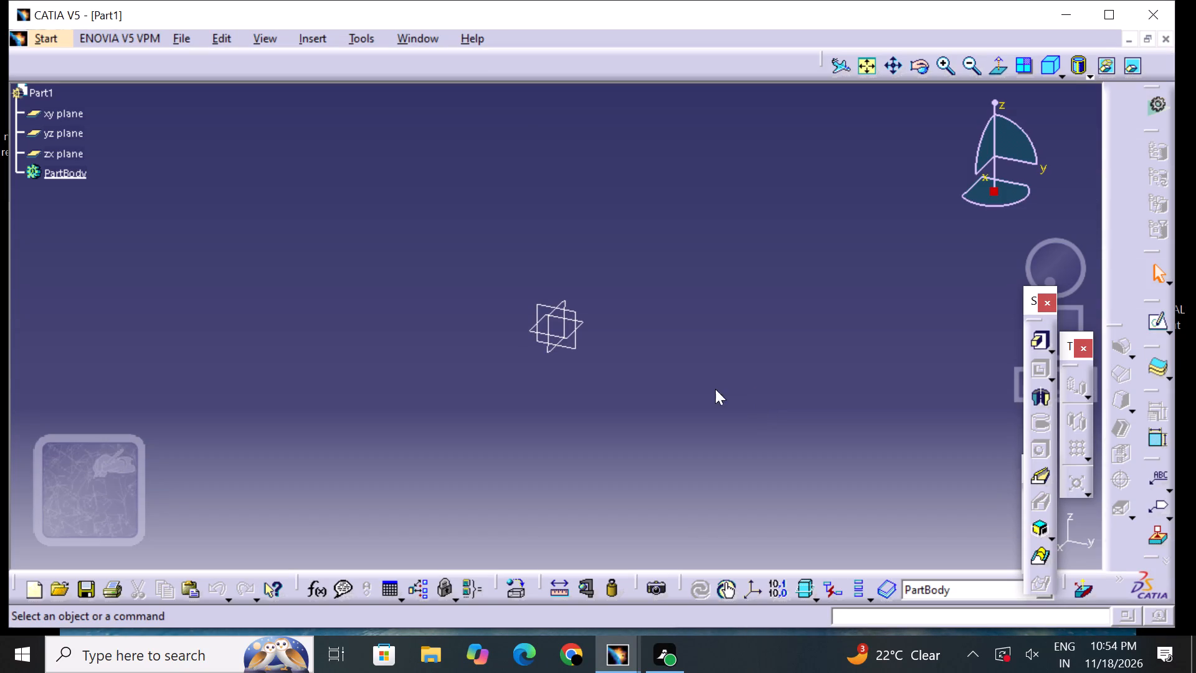
Open a sketch on the xy plane.
{"action": "left_click_drag", "start_coordinate": [581, 322], "coordinate": [585, 328]}
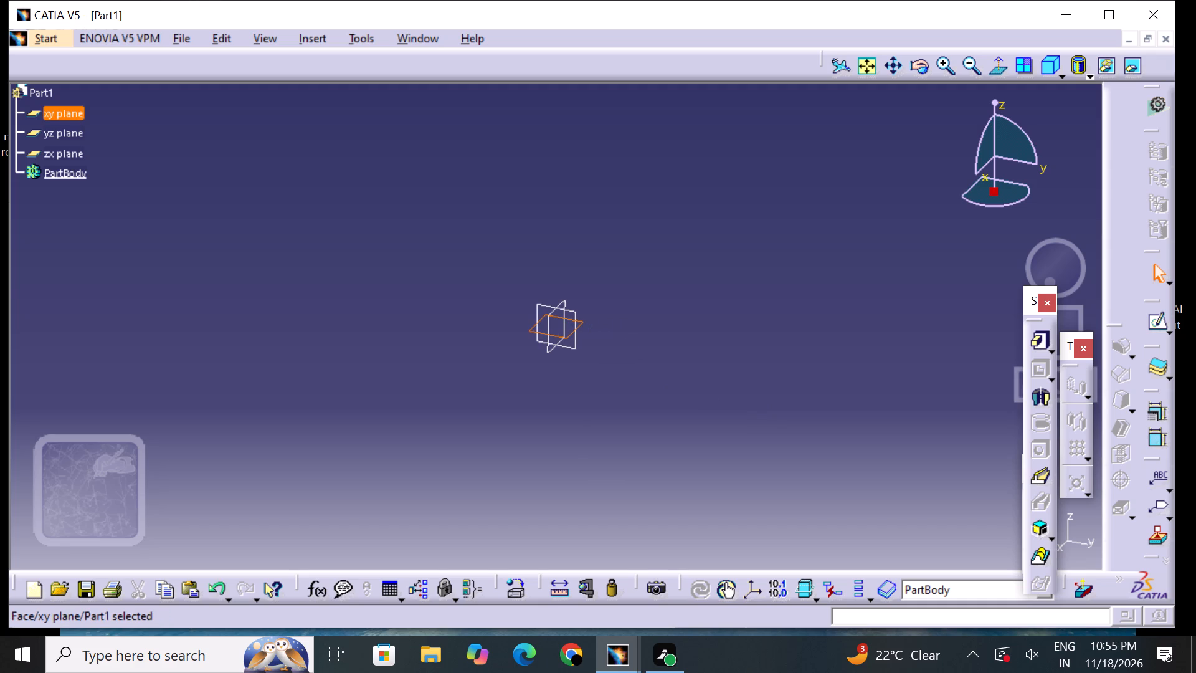
{"action": "left_click", "coordinate": [1157, 322]}
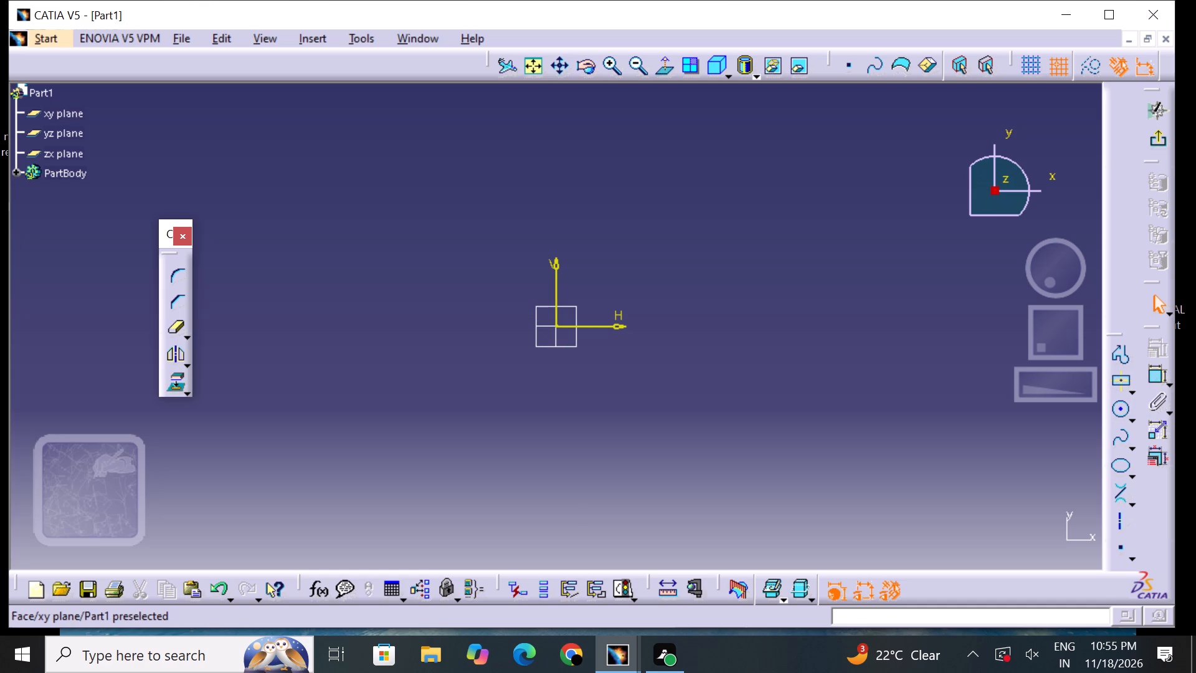
Sketch two concentric circles centred on the origin, the outer about 45 mm and the inner about 30 mm in radius.
{"action": "left_click", "coordinate": [1121, 416]}
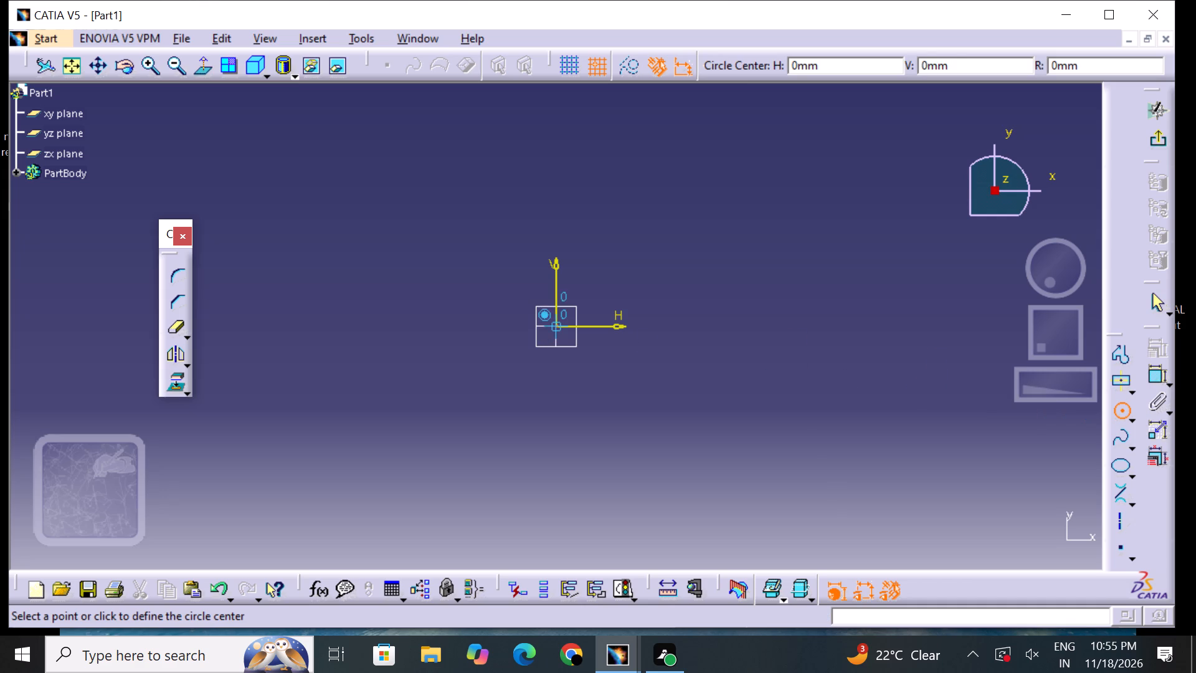
{"action": "left_click", "coordinate": [559, 318]}
{"action": "left_click", "coordinate": [629, 290]}
{"action": "left_click", "coordinate": [803, 350]}
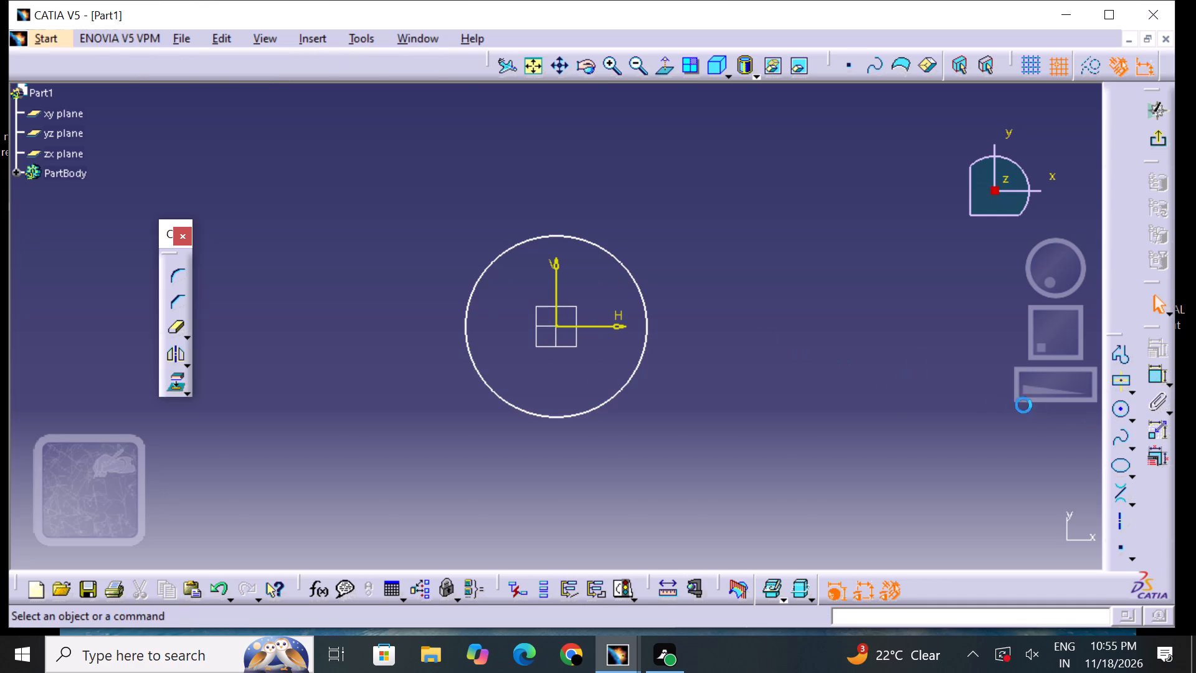
{"action": "left_click", "coordinate": [1116, 409]}
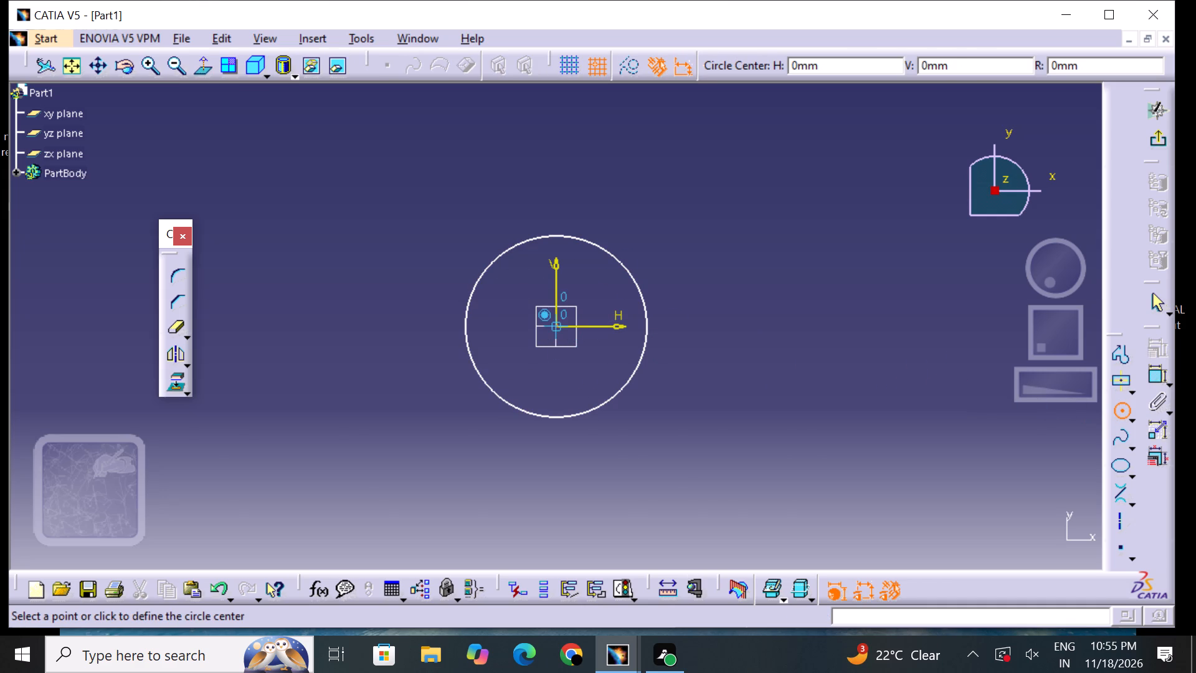
{"action": "left_click", "coordinate": [556, 329]}
{"action": "left_click", "coordinate": [553, 381]}
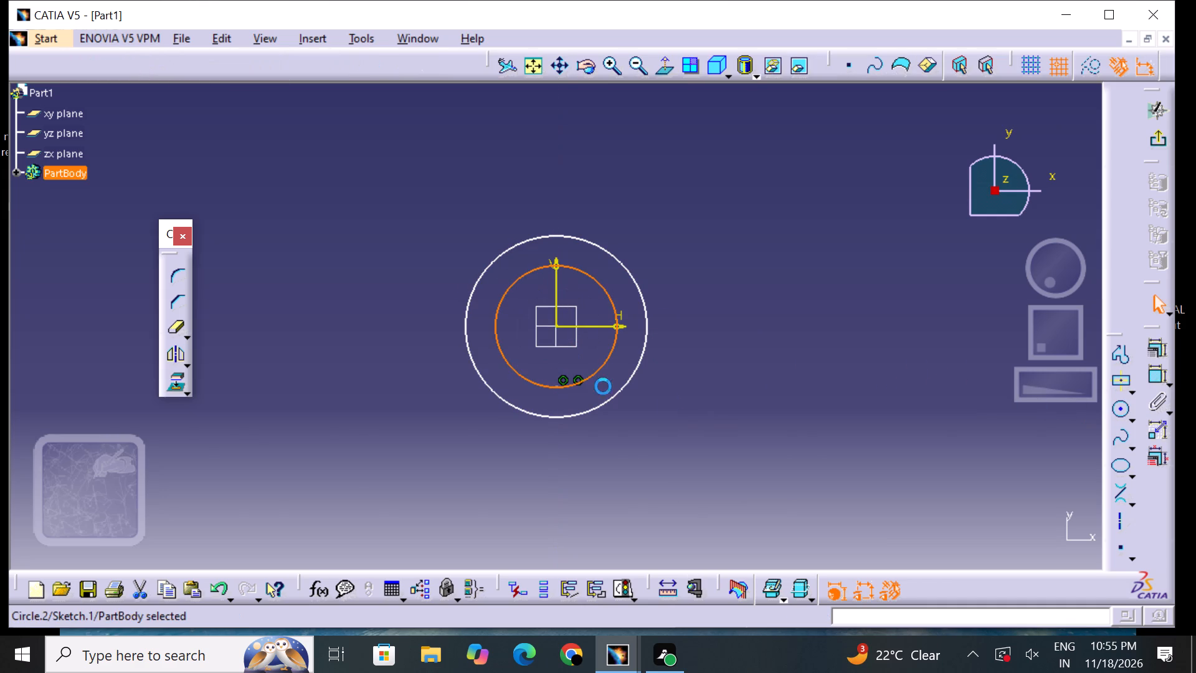
{"action": "left_click", "coordinate": [710, 414]}
{"action": "middle_click_drag", "start_coordinate": [706, 391], "coordinate": [714, 325]}
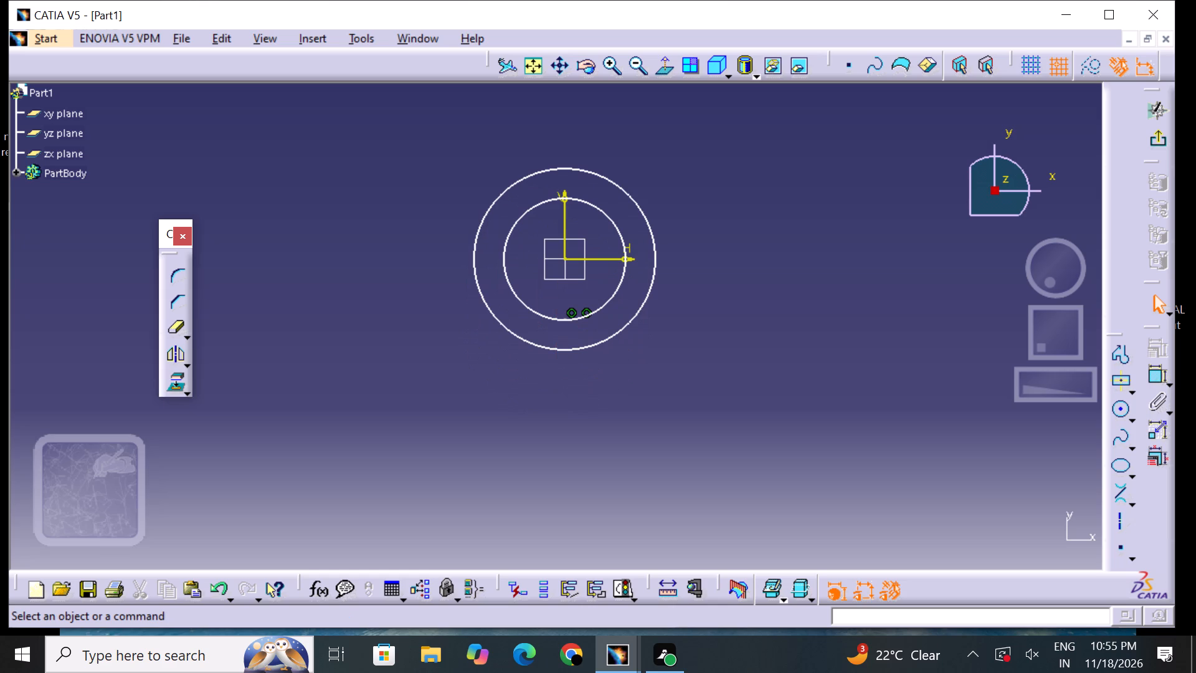
Add radius dimensions to the inner and outer circles.
{"action": "left_click", "coordinate": [1164, 377]}
{"action": "left_click", "coordinate": [1150, 375]}
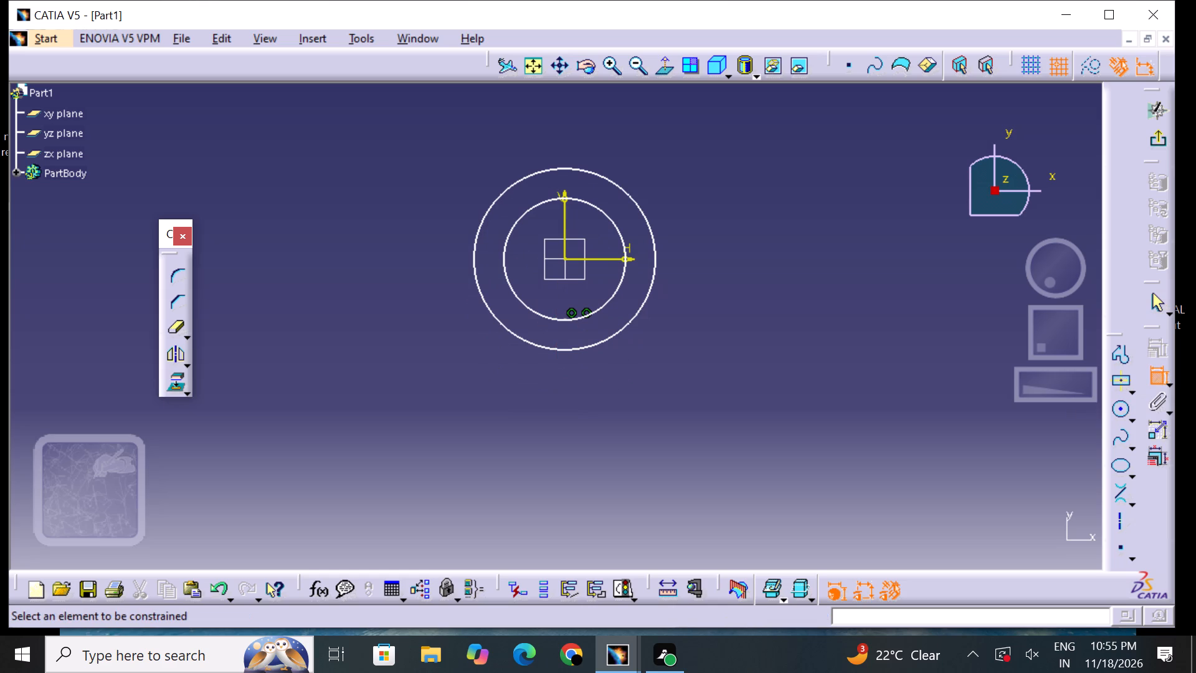
{"action": "left_click", "coordinate": [614, 230]}
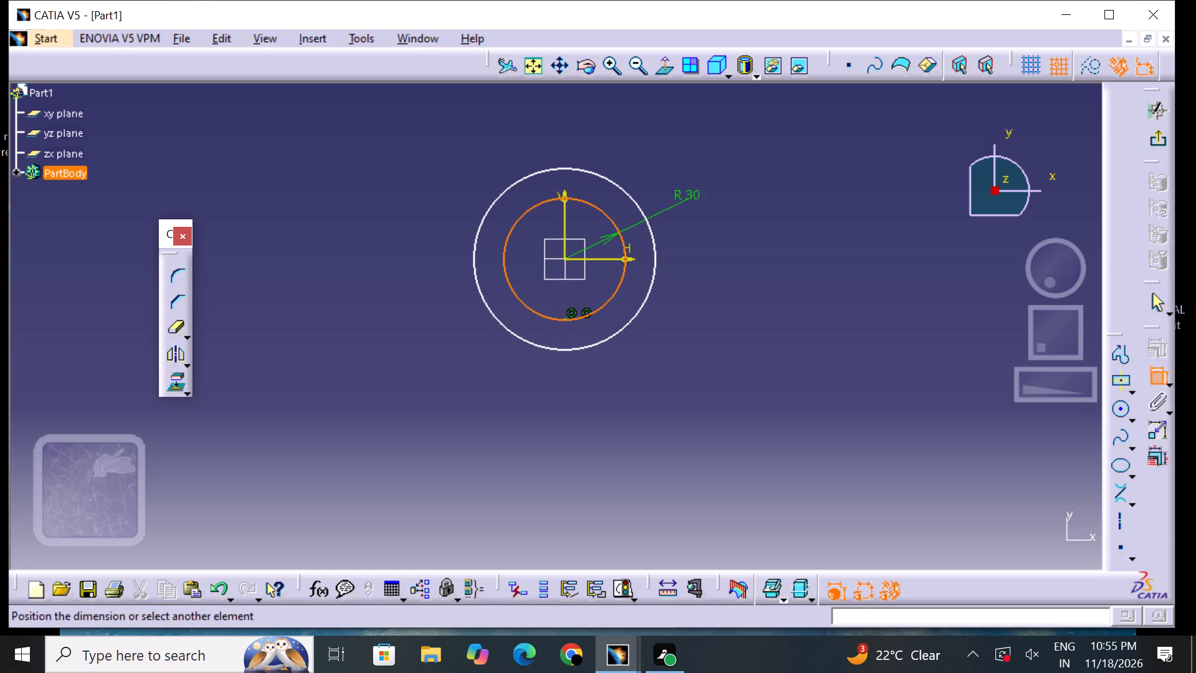
{"action": "left_click", "coordinate": [695, 194]}
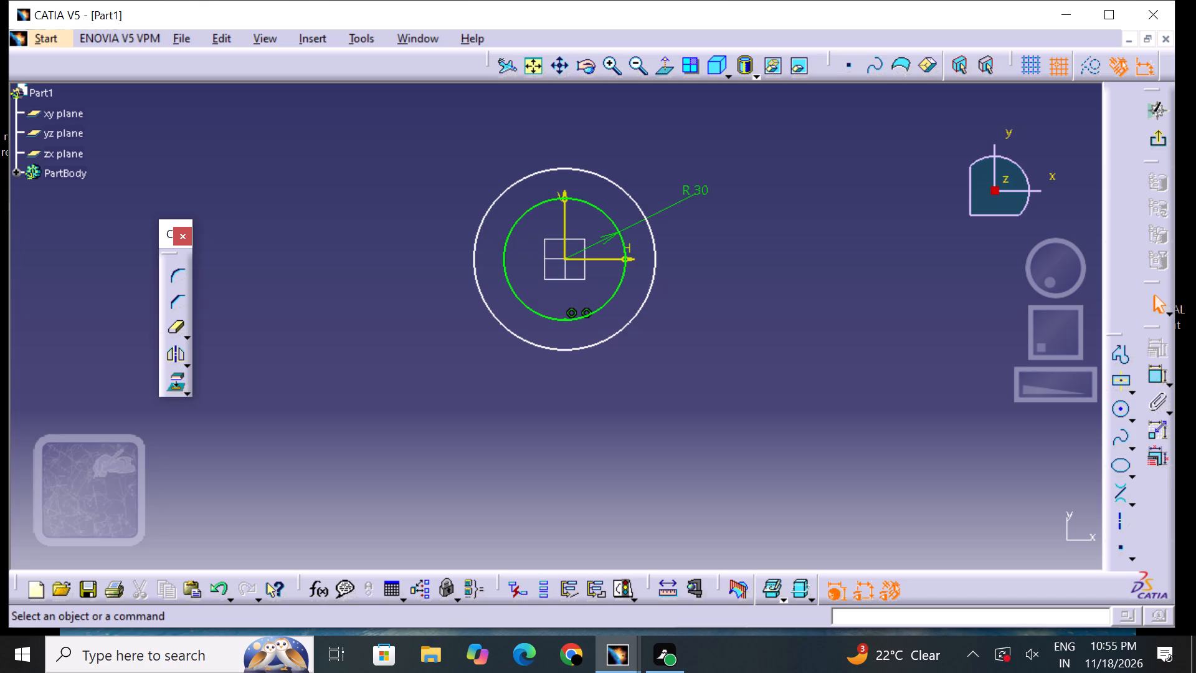
{"action": "left_click", "coordinate": [1158, 384]}
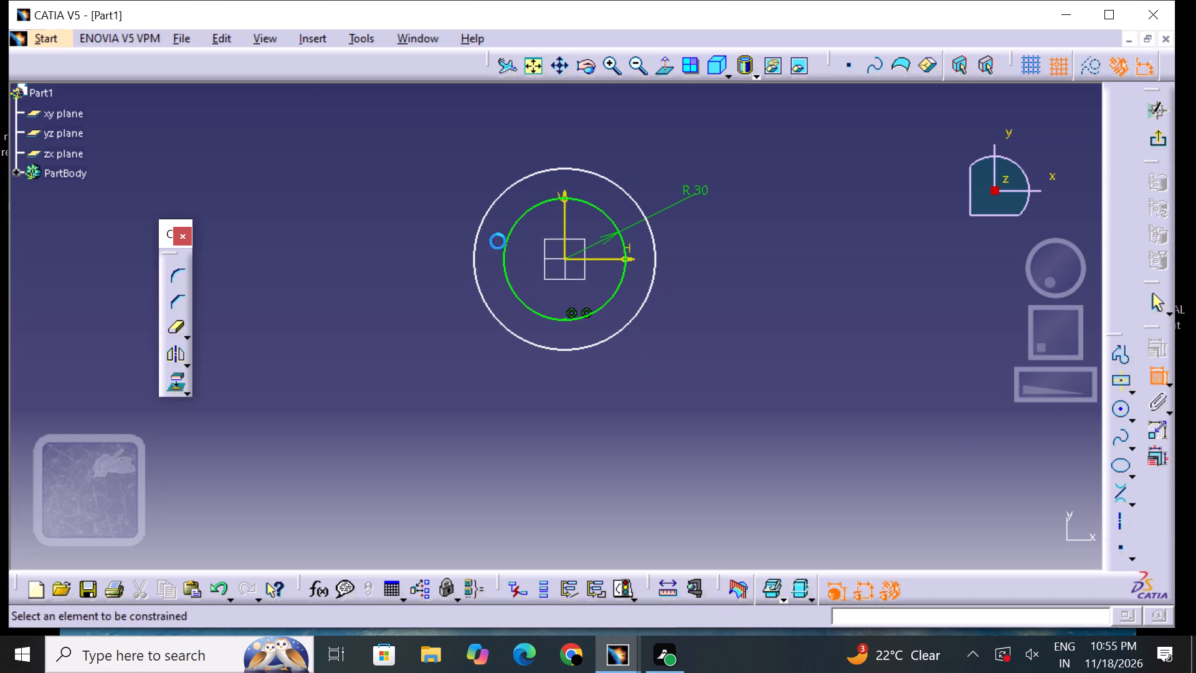
{"action": "left_click", "coordinate": [500, 191]}
{"action": "left_click", "coordinate": [498, 163]}
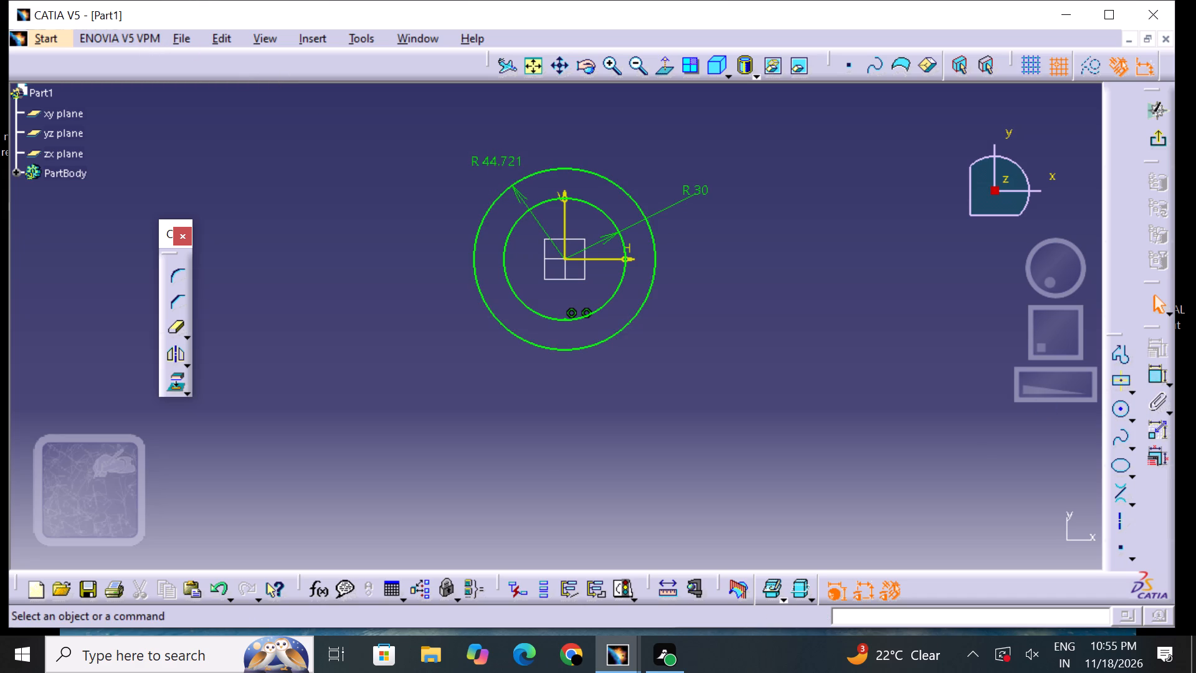
Change the inner circle's radius dimension to a diameter and set it to 24 mm.
{"action": "double_click", "coordinate": [691, 185]}
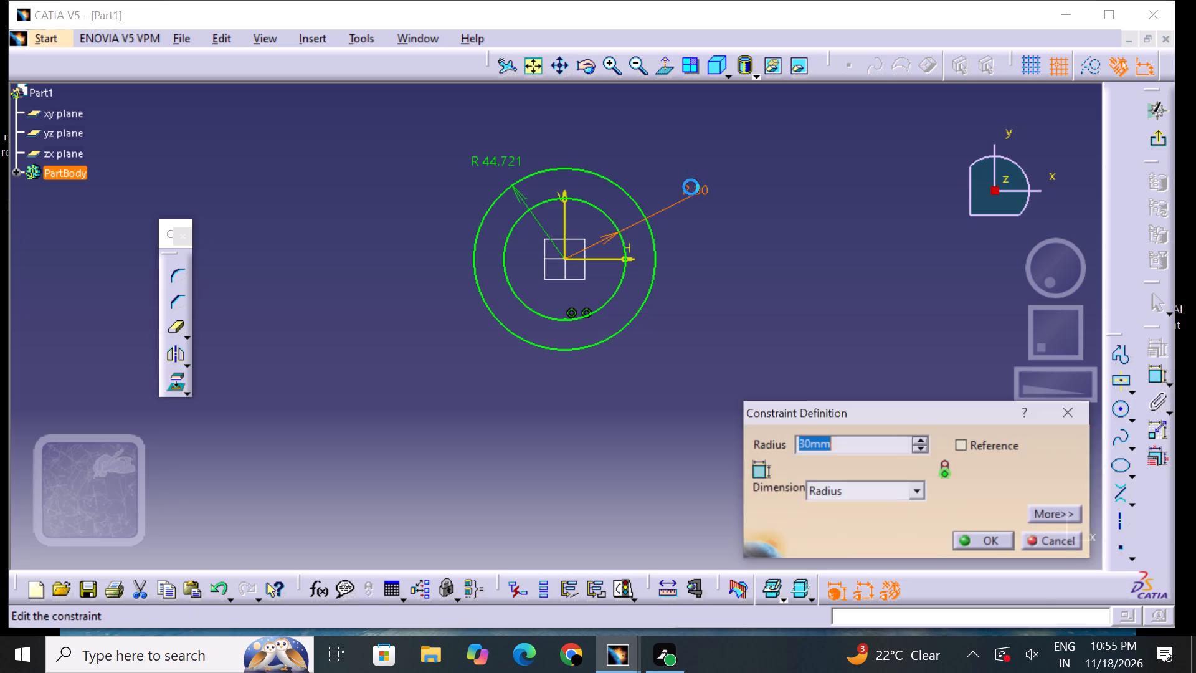
{"action": "left_click", "coordinate": [832, 499]}
{"action": "left_click", "coordinate": [836, 521]}
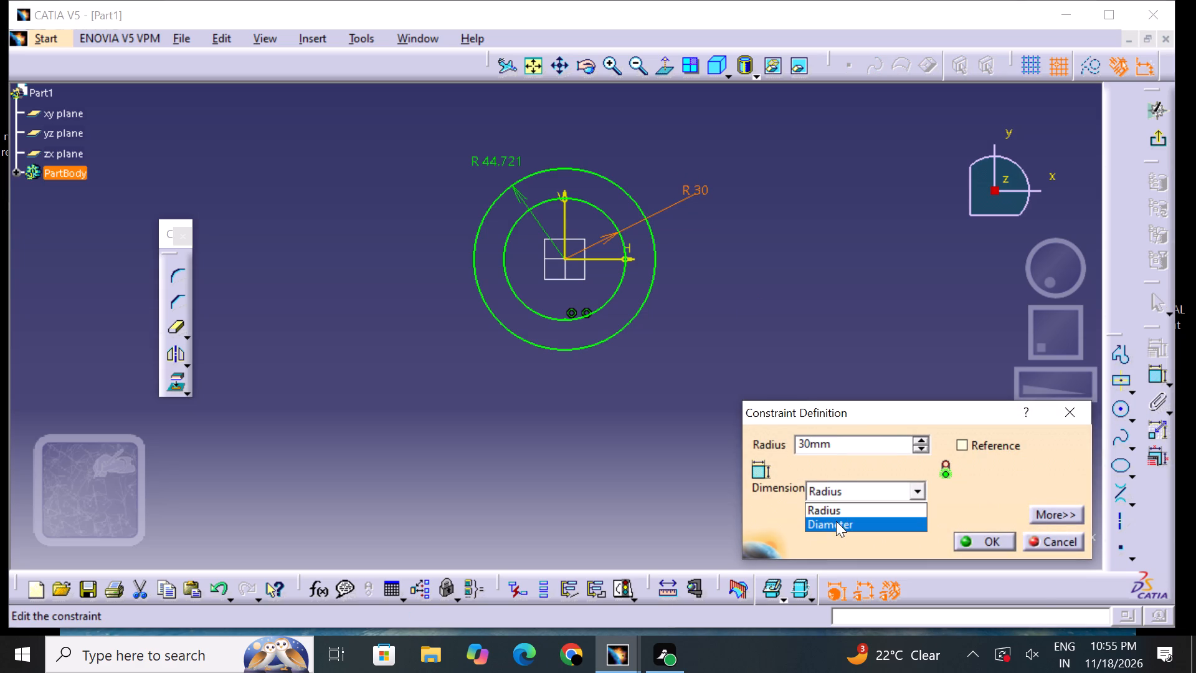
{"action": "left_click", "coordinate": [843, 443]}
{"action": "key", "text": "Return"}
{"action": "key", "text": "Return"}
{"action": "key", "text": "Return"}
{"action": "key", "text": "Return"}
{"action": "key", "text": "Return"}
{"action": "key", "text": "Return"}
{"action": "key", "text": "Return"}
{"action": "key", "text": "Return"}
{"action": "key", "text": "Return"}
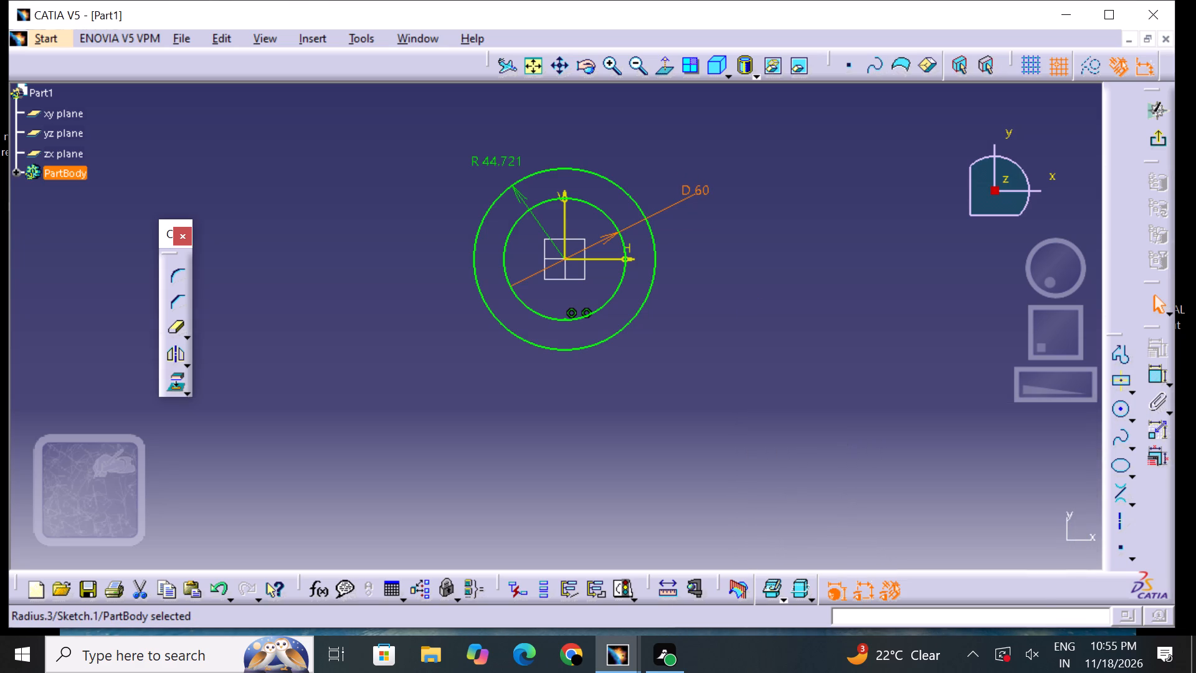
{"action": "double_click", "coordinate": [700, 193]}
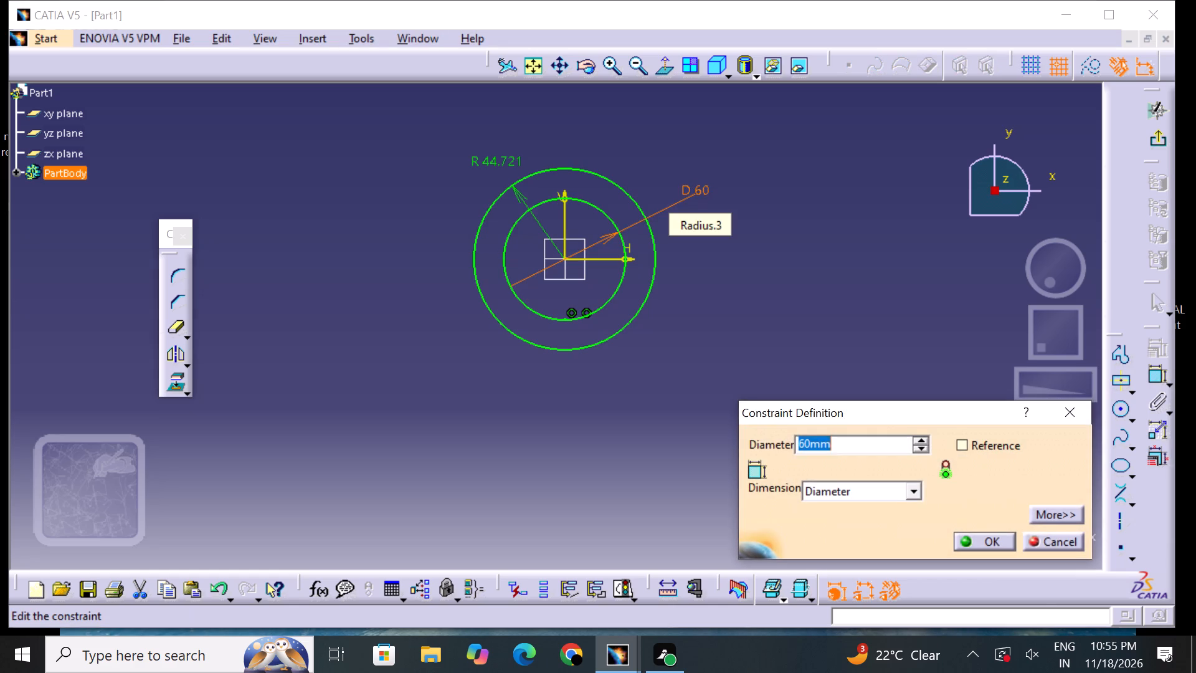
{"action": "key", "text": "BackSpace"}
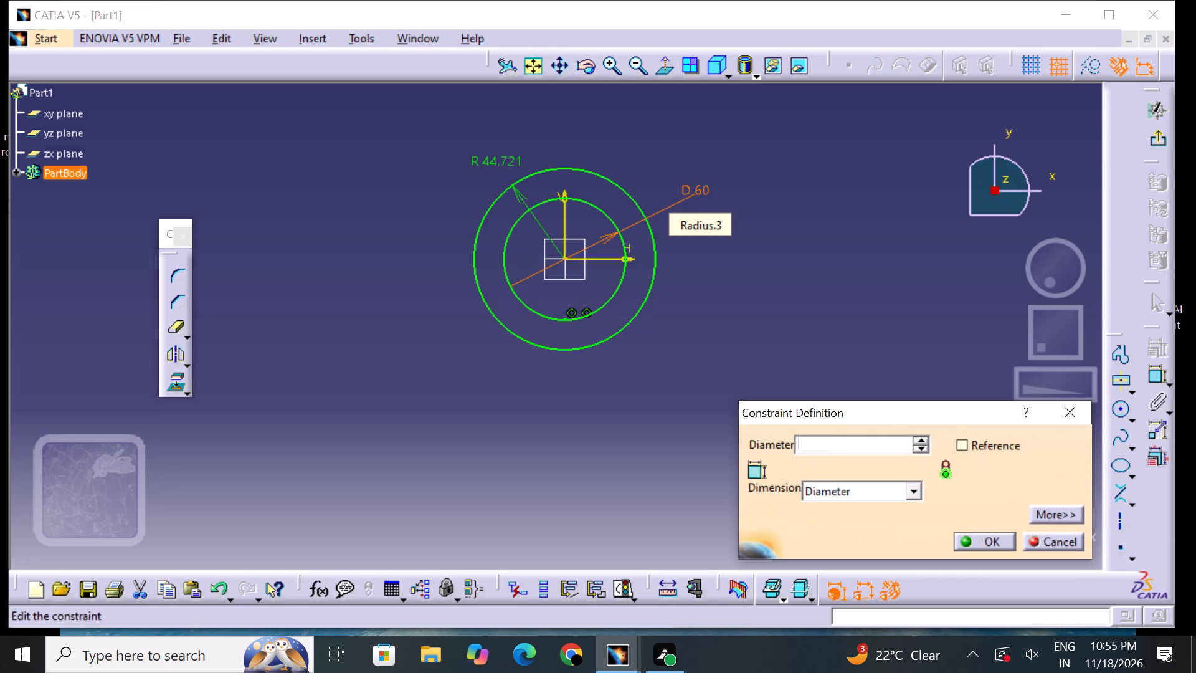
{"action": "type", "text": "24"}
{"action": "left_click_drag", "start_coordinate": [990, 539], "coordinate": [961, 539]}
{"action": "left_click", "coordinate": [828, 400]}
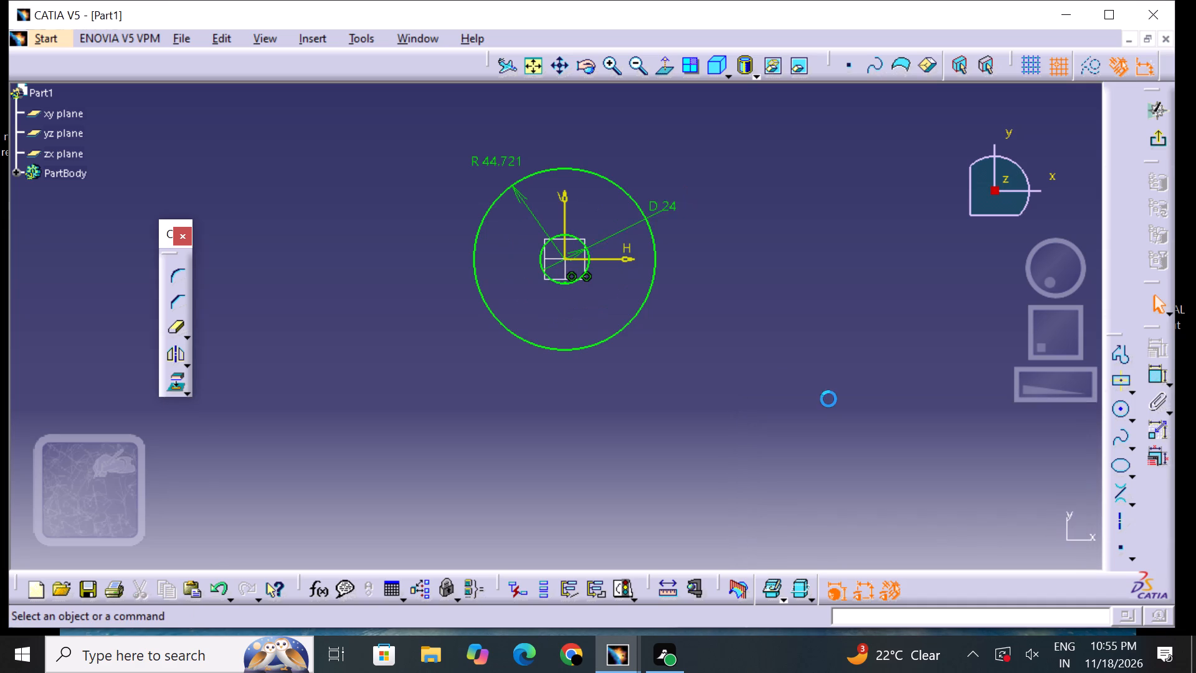
Change the outer circle's radius dimension to a diameter and set it to 32 mm.
{"action": "double_click", "coordinate": [490, 162]}
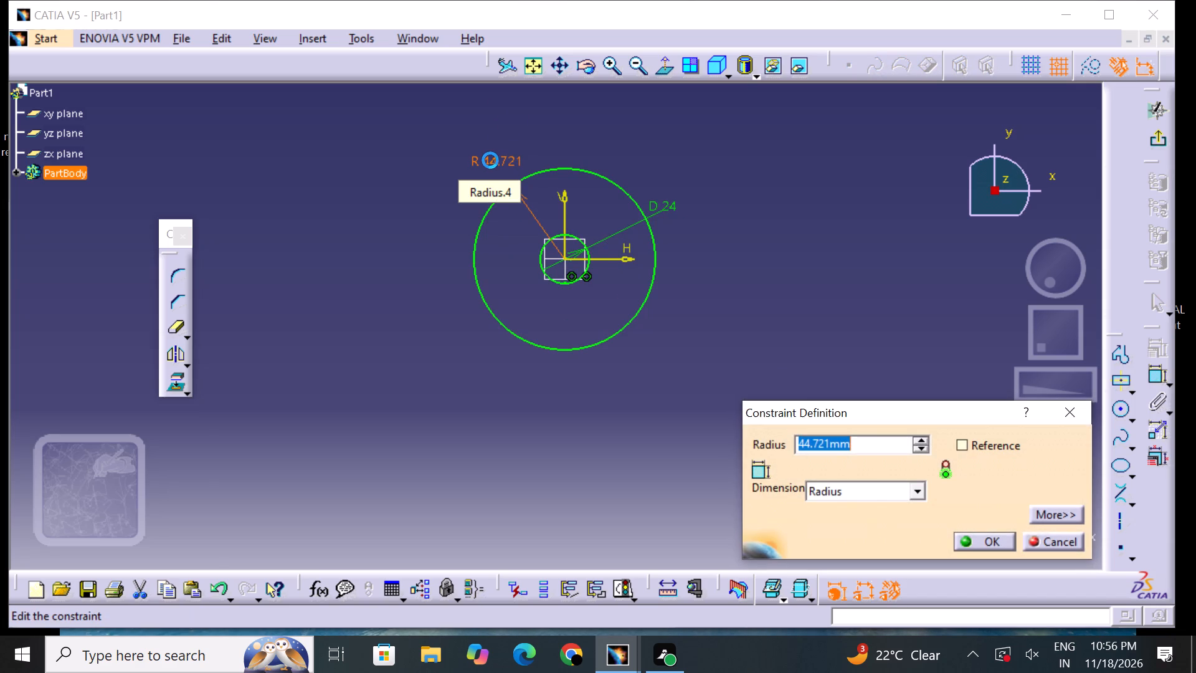
{"action": "left_click", "coordinate": [859, 496]}
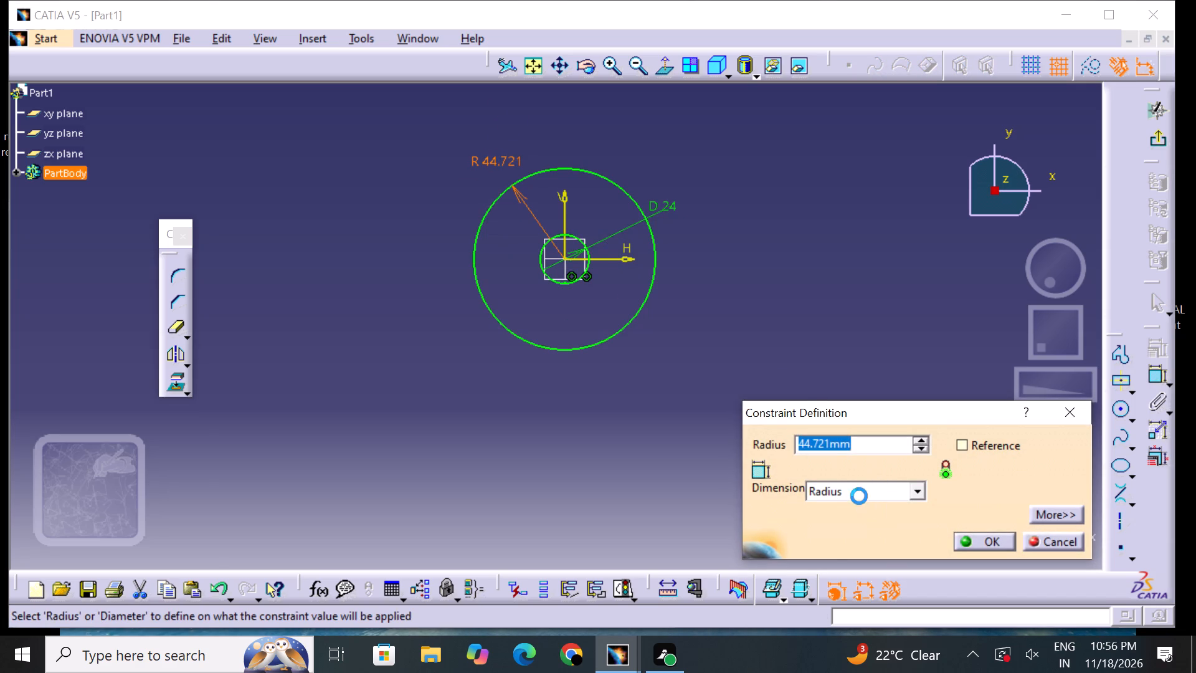
{"action": "left_click", "coordinate": [853, 529]}
{"action": "left_click", "coordinate": [860, 442]}
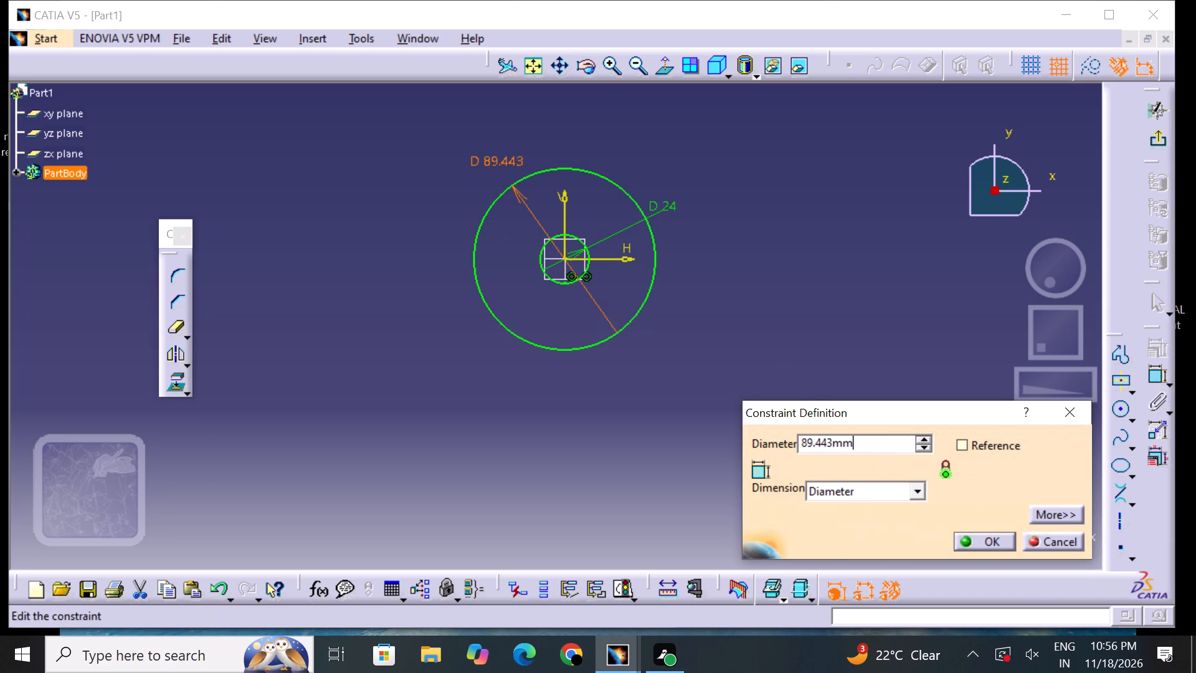
{"action": "key", "text": "BackSpace"}
{"action": "key", "text": "BackSpace"}
{"action": "key", "text": "BackSpace"}
{"action": "key", "text": "BackSpace"}
{"action": "key", "text": "BackSpace"}
{"action": "key", "text": "BackSpace"}
{"action": "key", "text": "BackSpace"}
{"action": "key", "text": "BackSpace"}
{"action": "key", "text": "BackSpace"}
{"action": "key", "text": "BackSpace"}
{"action": "key", "text": "BackSpace"}
{"action": "key", "text": "BackSpace"}
{"action": "key", "text": "BackSpace"}
{"action": "key", "text": "BackSpace"}
{"action": "key", "text": "BackSpace"}
{"action": "key", "text": "BackSpace"}
{"action": "key", "text": "BackSpace"}
{"action": "key", "text": "BackSpace"}
{"action": "key", "text": "BackSpace"}
{"action": "key", "text": "BackSpace"}
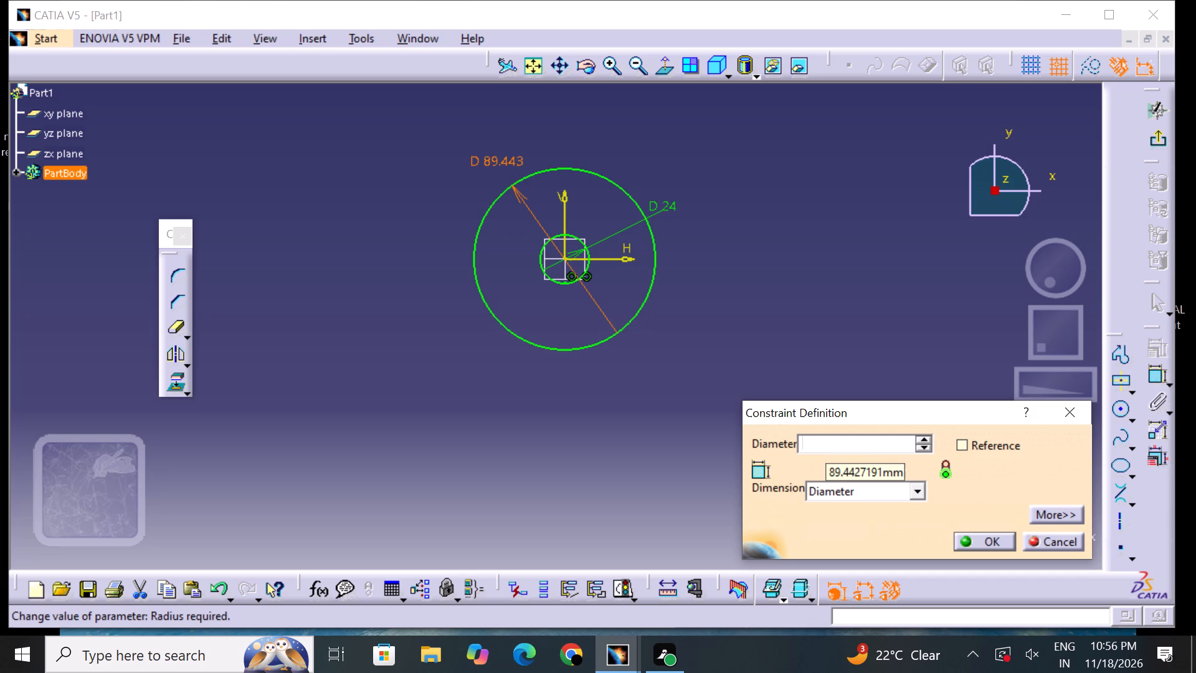
{"action": "type", "text": "32"}
{"action": "key", "text": "Return"}
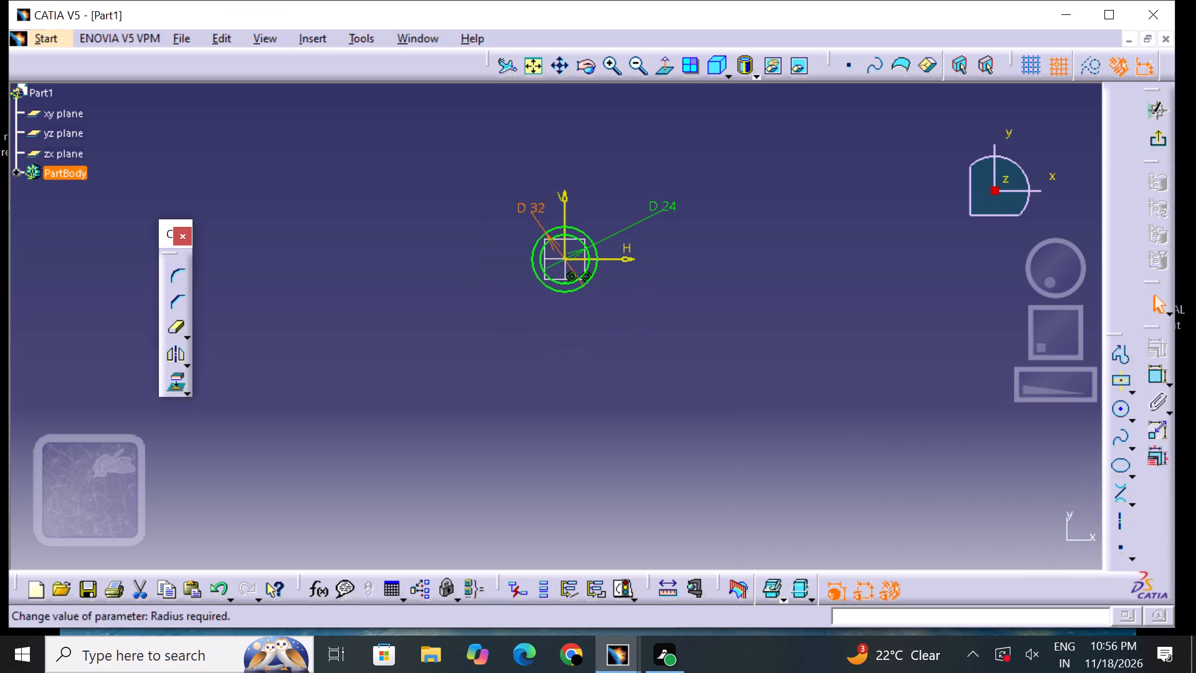
{"action": "left_click_drag", "start_coordinate": [791, 370], "coordinate": [772, 350]}
Sketch a separate circle below and to the right of the concentric pair, centred at H 30 mm, V -50 mm.
{"action": "triple_click", "coordinate": [606, 60]}
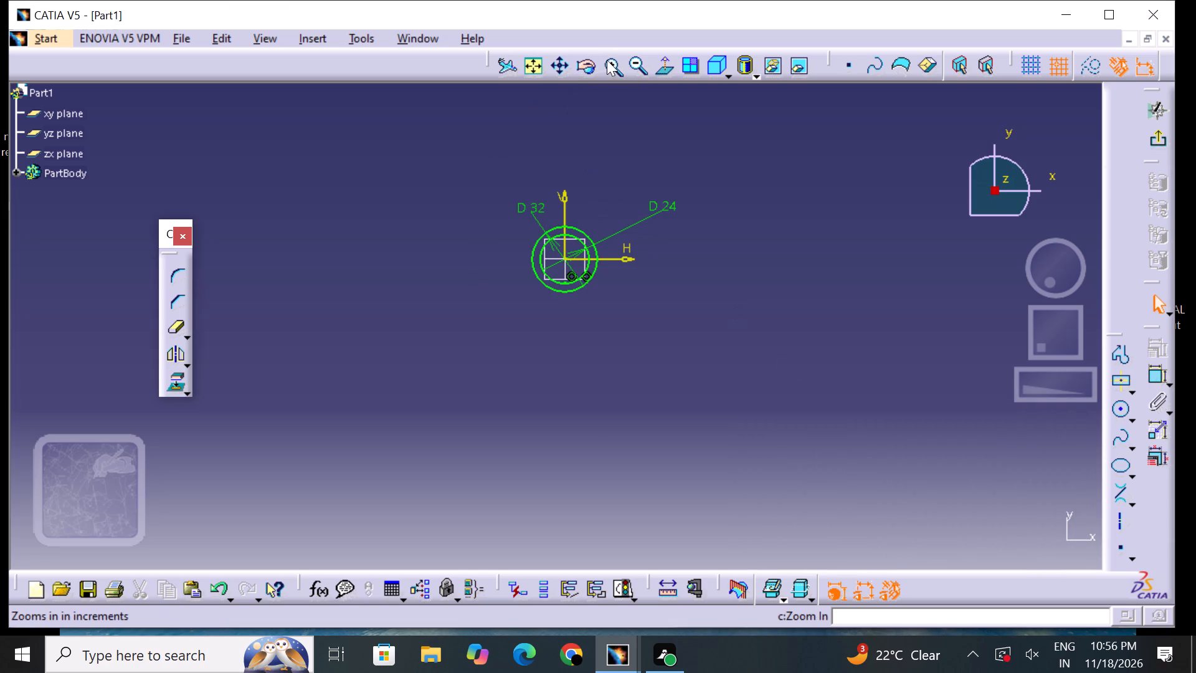
{"action": "middle_click_drag", "start_coordinate": [657, 150], "coordinate": [654, 199]}
{"action": "left_click", "coordinate": [615, 64]}
{"action": "middle_click_drag", "start_coordinate": [596, 132], "coordinate": [598, 211]}
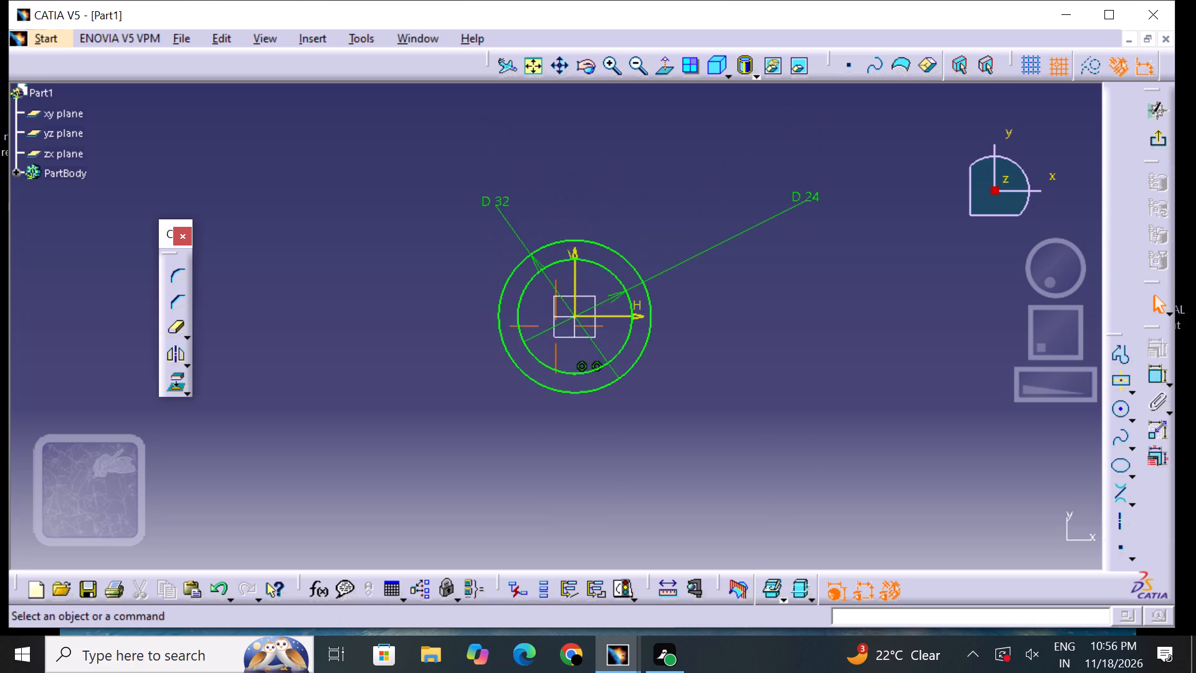
{"action": "middle_click_drag", "start_coordinate": [598, 211], "coordinate": [620, 149]}
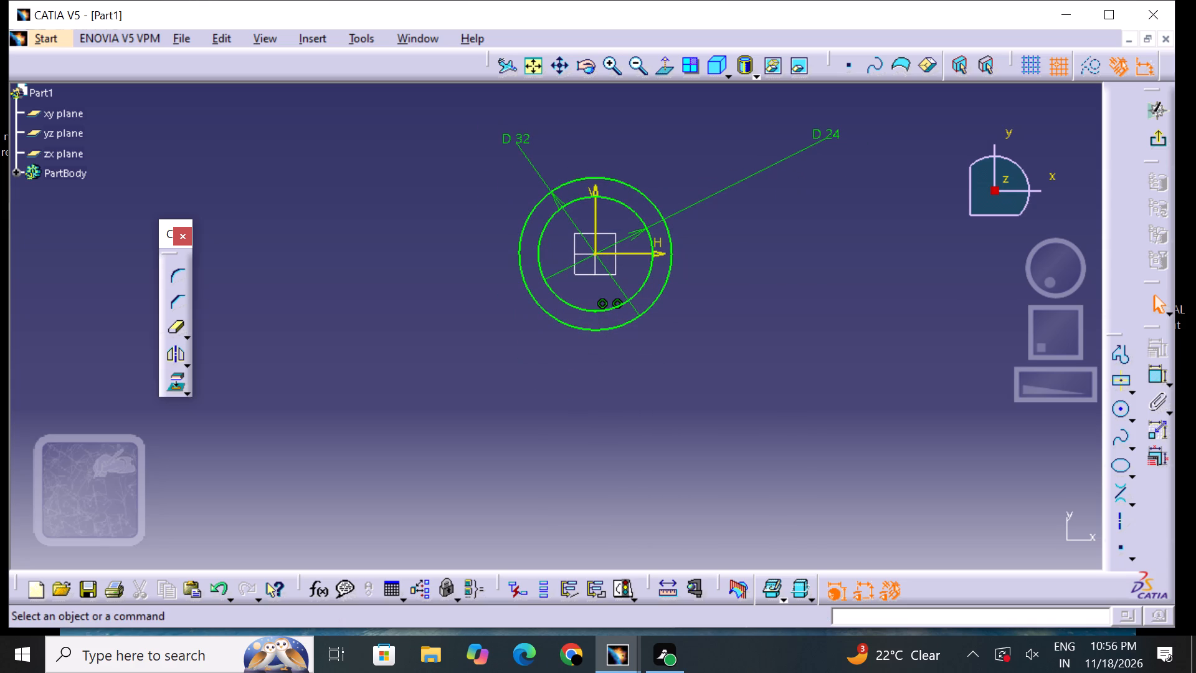
{"action": "middle_click_drag", "start_coordinate": [721, 389], "coordinate": [685, 370]}
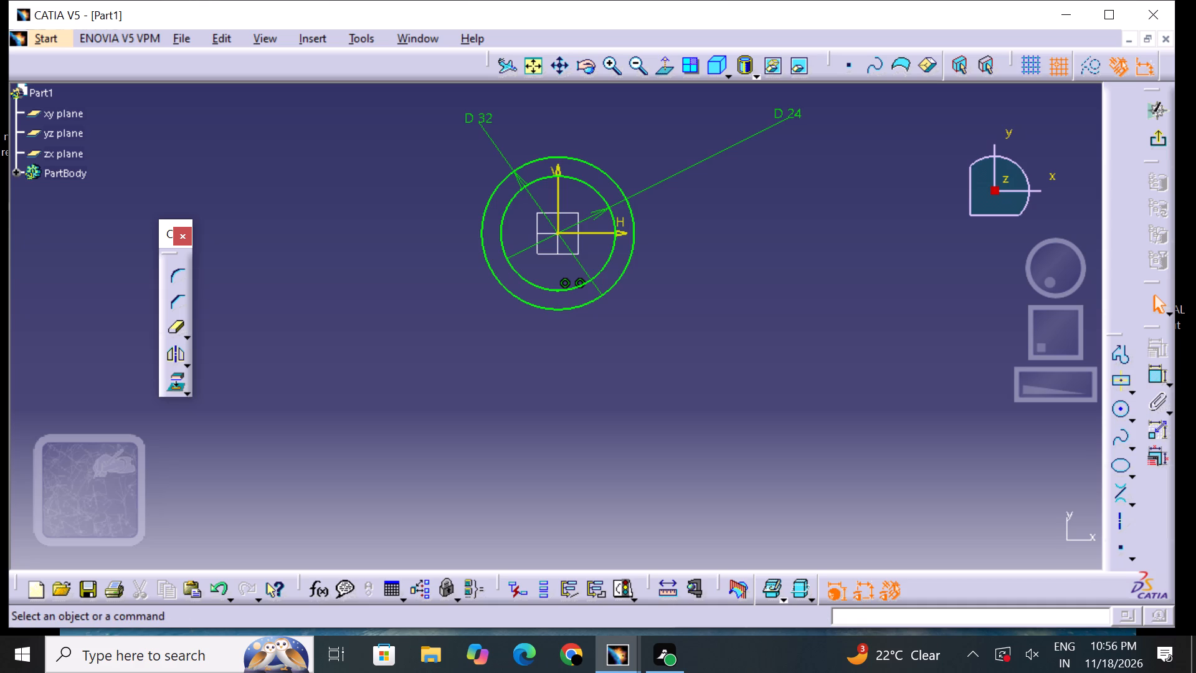
{"action": "left_click", "coordinate": [1114, 417]}
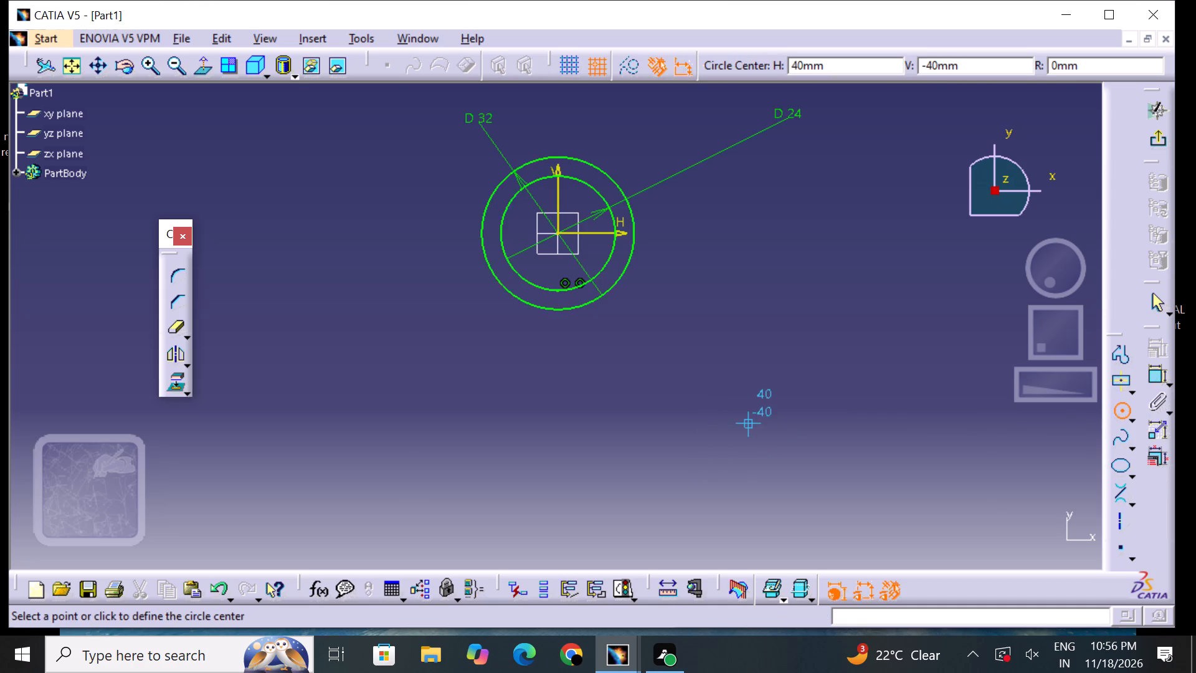
{"action": "left_click", "coordinate": [725, 447]}
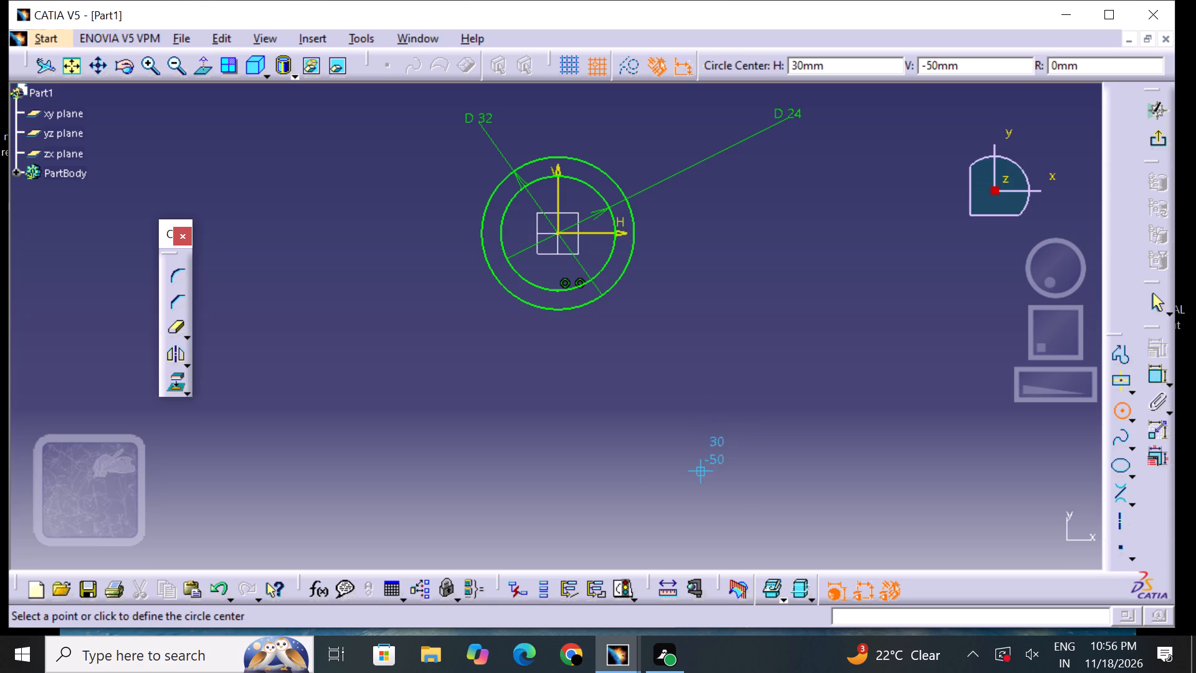
{"action": "left_click", "coordinate": [733, 435]}
{"action": "middle_click_drag", "start_coordinate": [815, 441], "coordinate": [810, 358]}
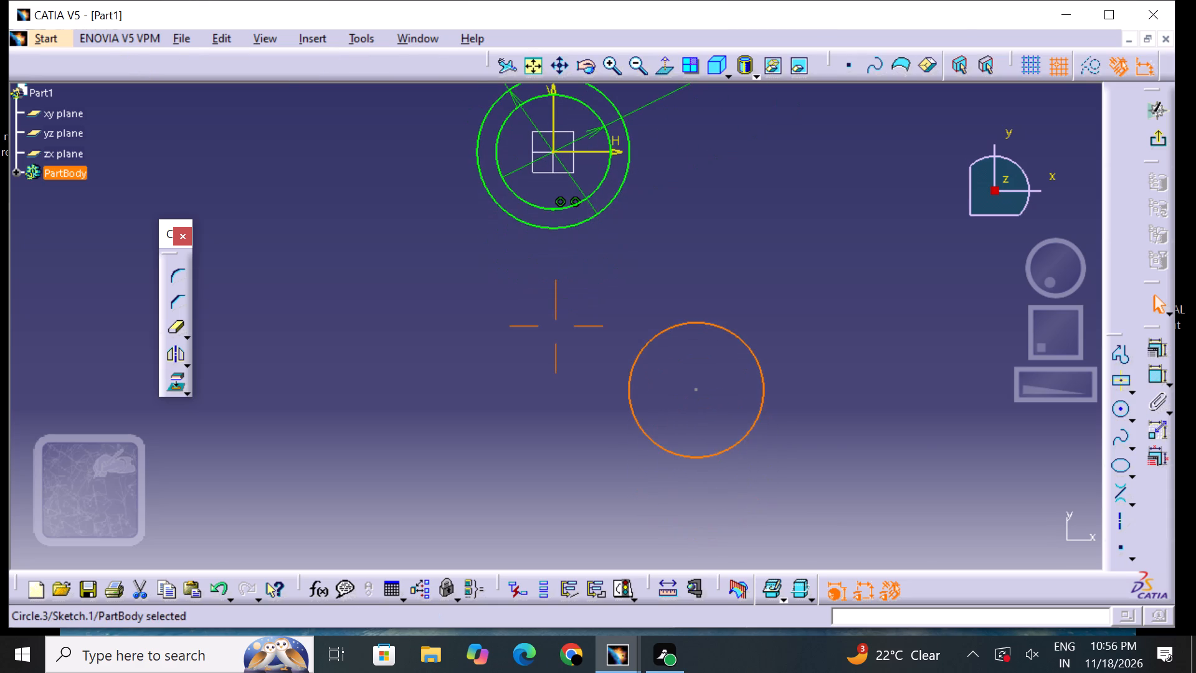
{"action": "left_click", "coordinate": [817, 366]}
Sketch a larger circle of about 22.36 mm radius concentric with the separate circle below the origin pair.
{"action": "left_click", "coordinate": [1114, 406]}
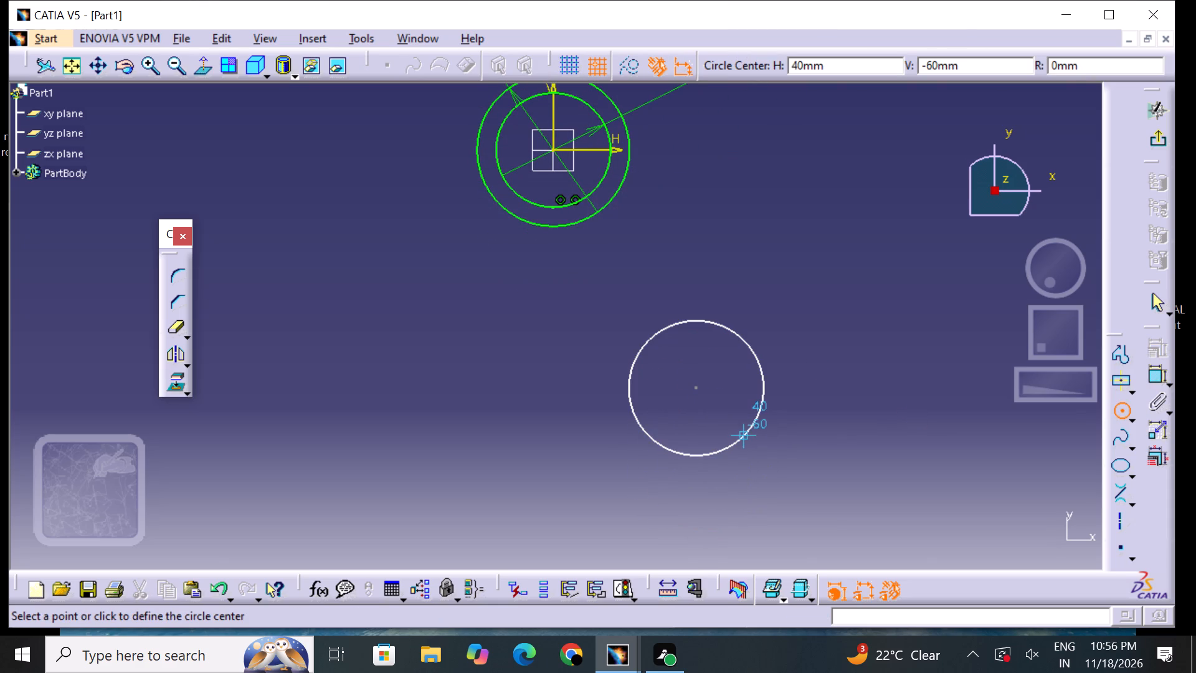
{"action": "left_click", "coordinate": [695, 399]}
{"action": "left_click", "coordinate": [781, 447]}
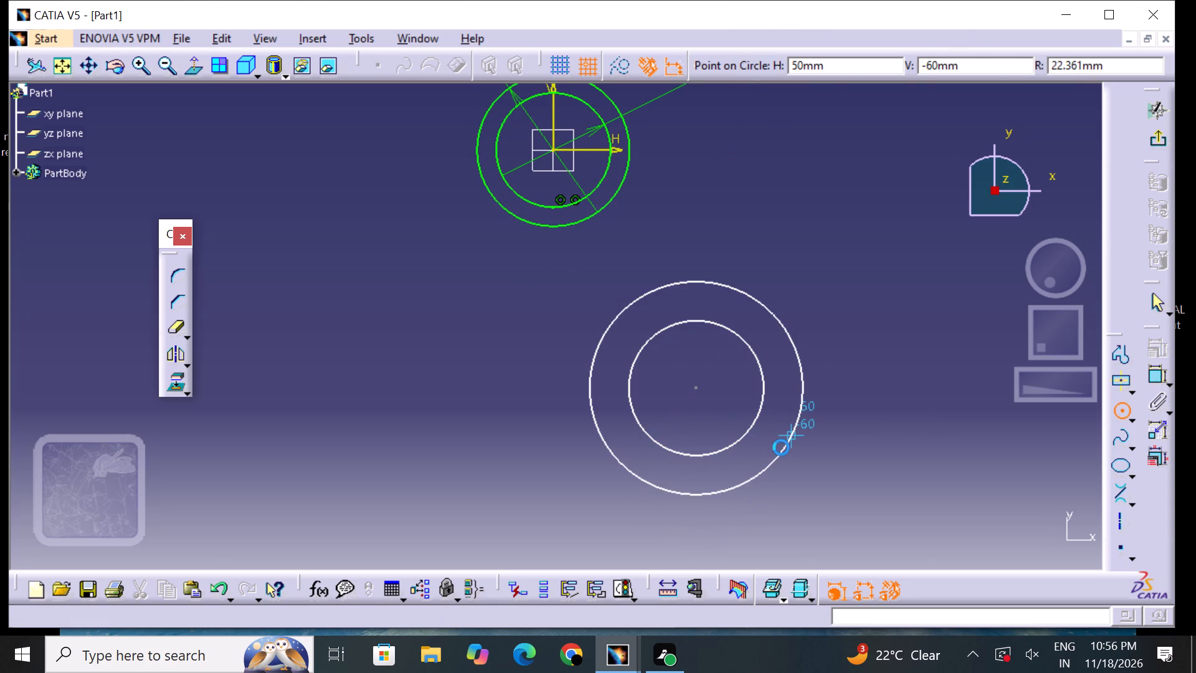
{"action": "left_click", "coordinate": [858, 449]}
Add a diameter dimension to the inner circle of the lower pair and set it to 20 mm.
{"action": "left_click", "coordinate": [1164, 381]}
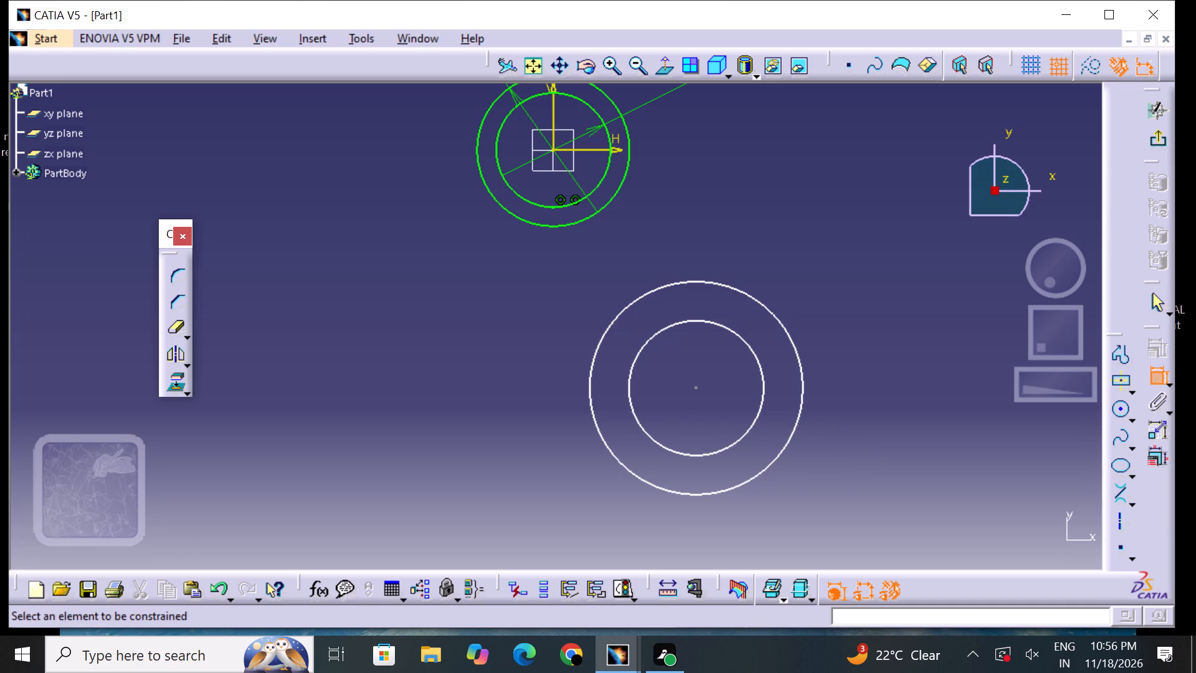
{"action": "left_click", "coordinate": [761, 380]}
{"action": "left_click", "coordinate": [833, 343]}
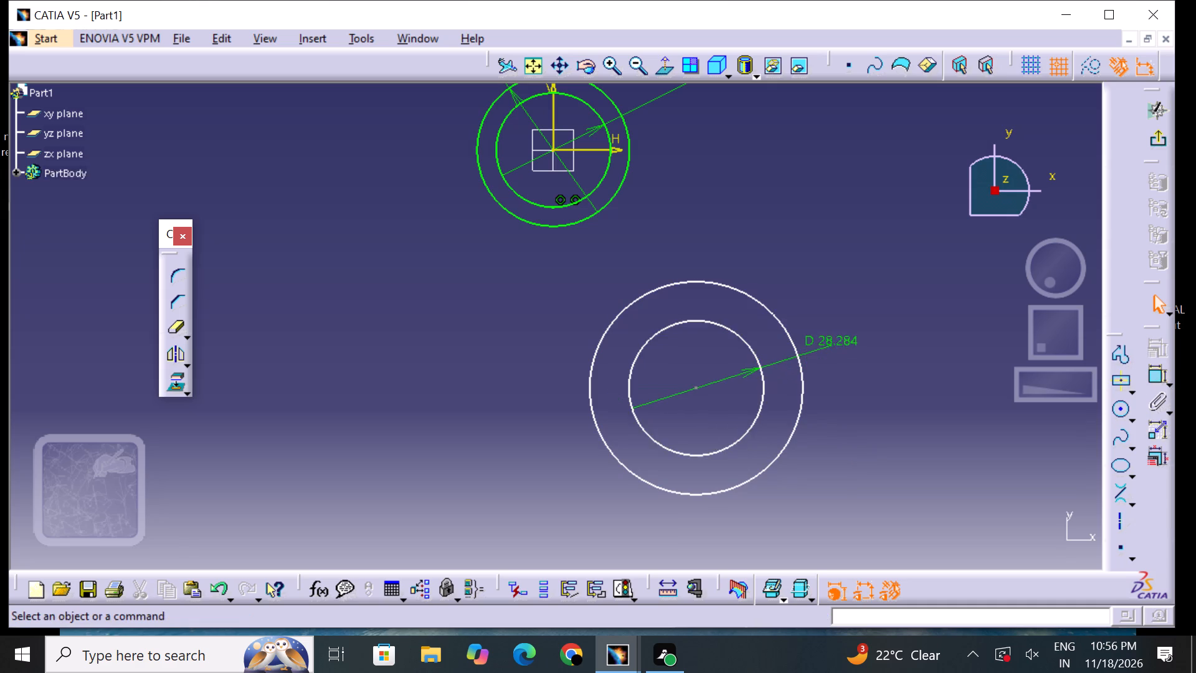
{"action": "double_click", "coordinate": [835, 340]}
{"action": "key", "text": "BackSpace"}
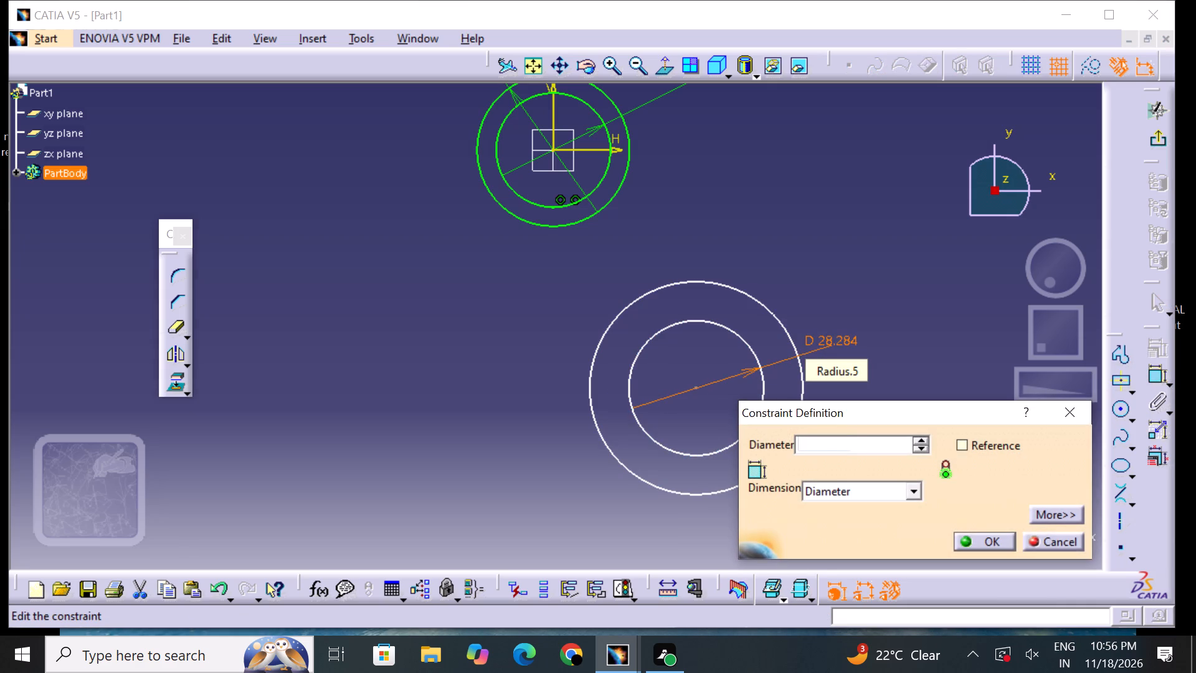
{"action": "type", "text": "20"}
{"action": "key", "text": "Return"}
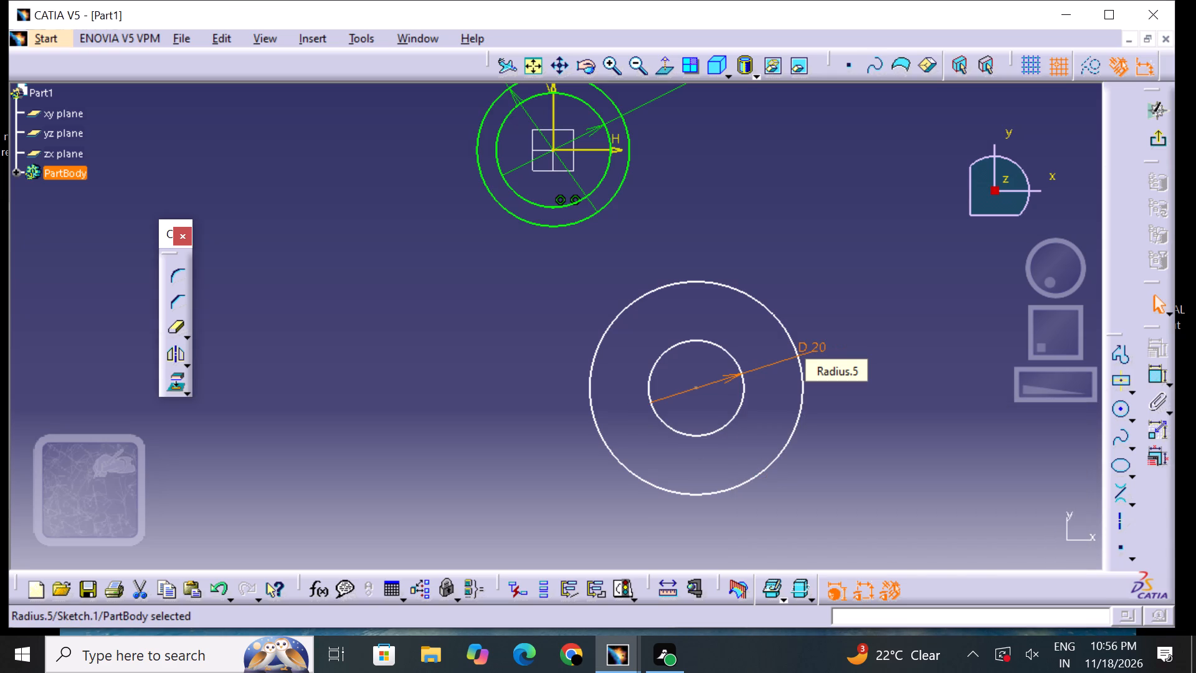
{"action": "left_click", "coordinate": [858, 396]}
Add a diameter dimension to the outer circle of the lower pair and set it to 30 mm.
{"action": "left_click", "coordinate": [1155, 375]}
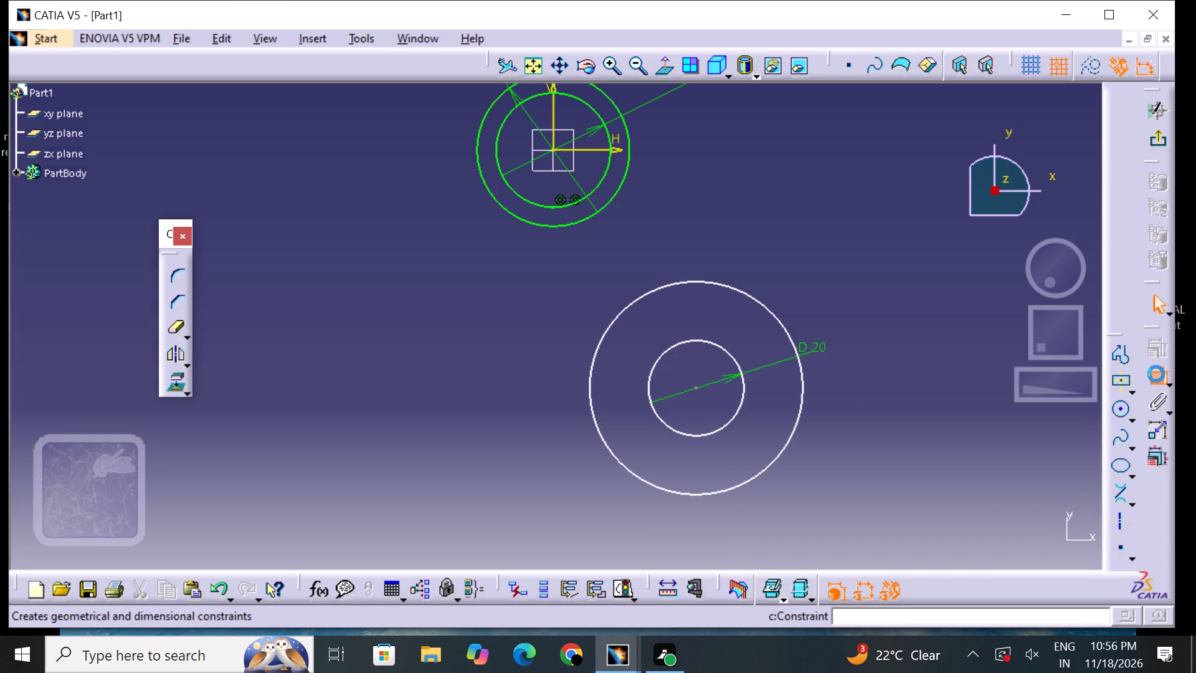
{"action": "left_click", "coordinate": [802, 370]}
{"action": "left_click", "coordinate": [830, 368]}
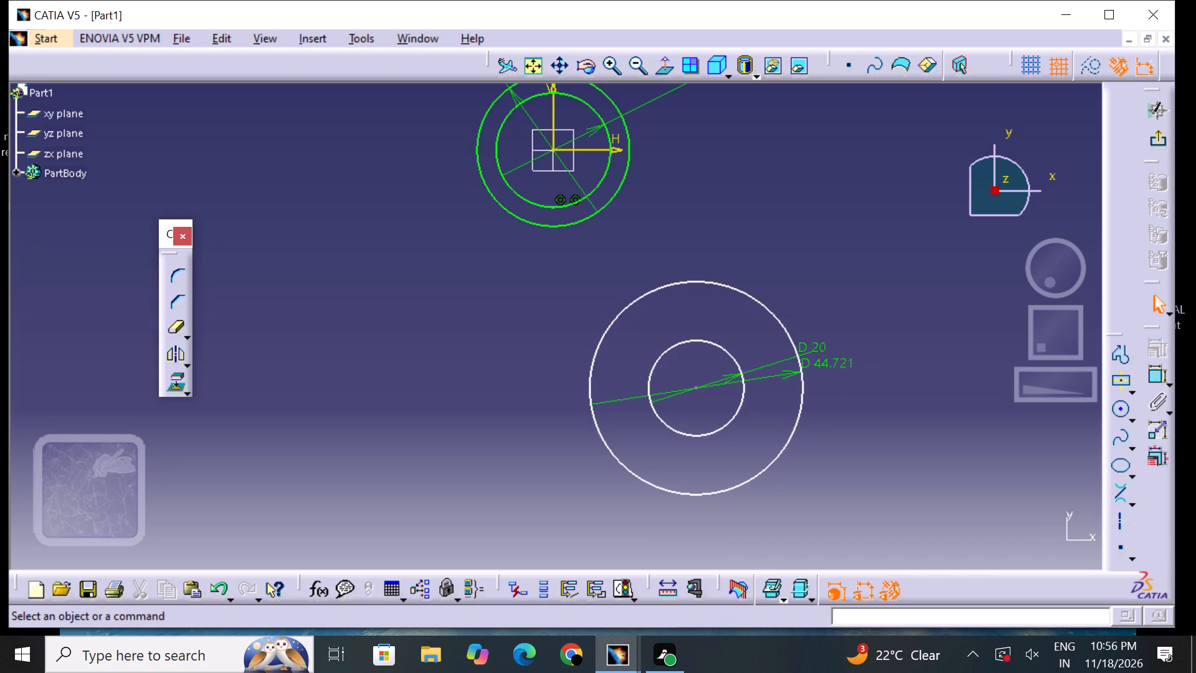
{"action": "double_click", "coordinate": [830, 366]}
{"action": "key", "text": "BackSpace"}
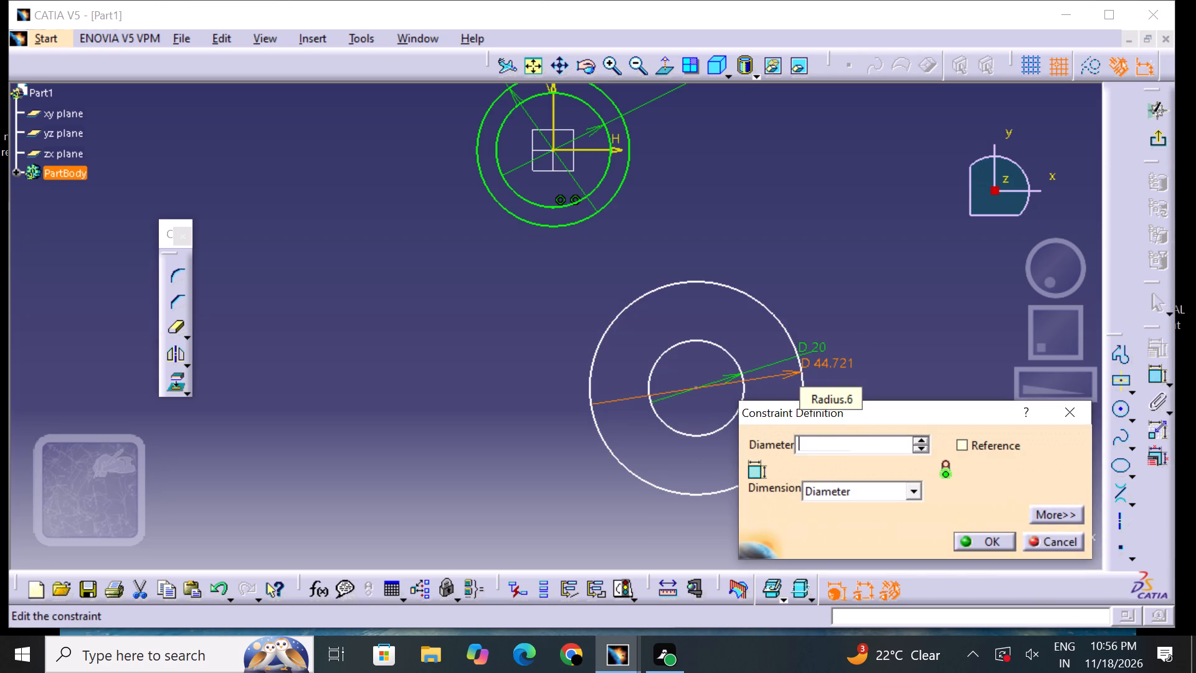
{"action": "key", "text": "3"}
{"action": "key", "text": "0"}
{"action": "key", "text": "Return"}
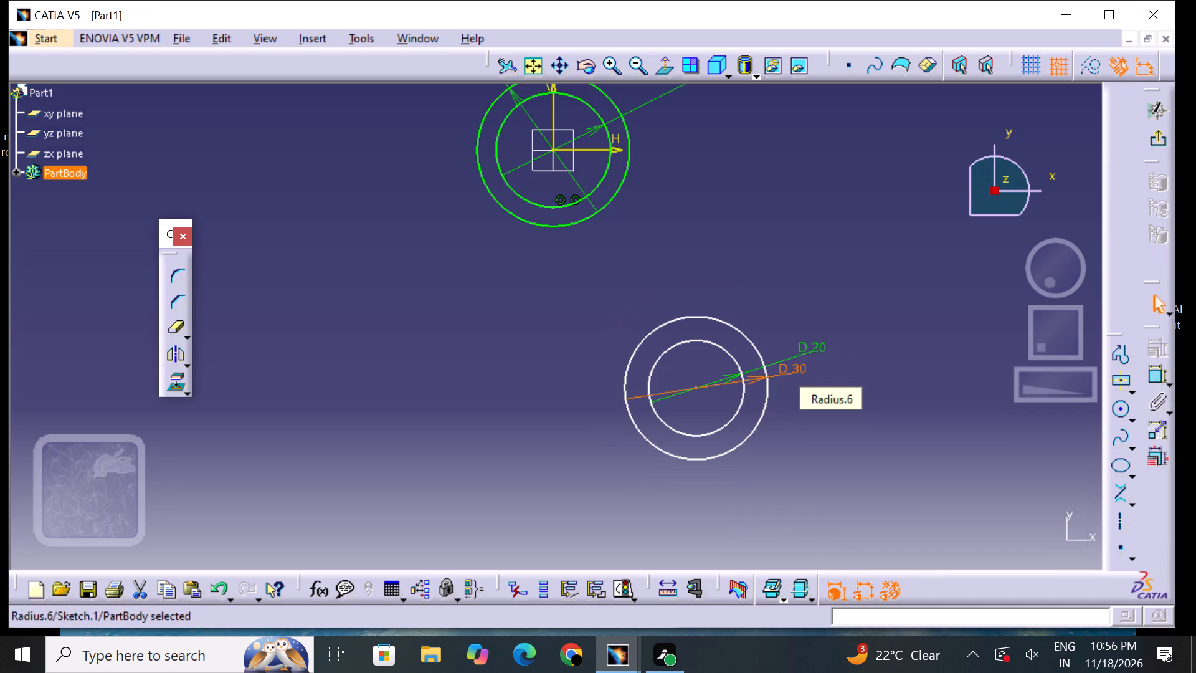
{"action": "left_click", "coordinate": [831, 376]}
Dimension the horizontal distance between the sketch origin and the lower circles' centre and set it to 10 mm.
{"action": "middle_click_drag", "start_coordinate": [882, 311], "coordinate": [875, 367]}
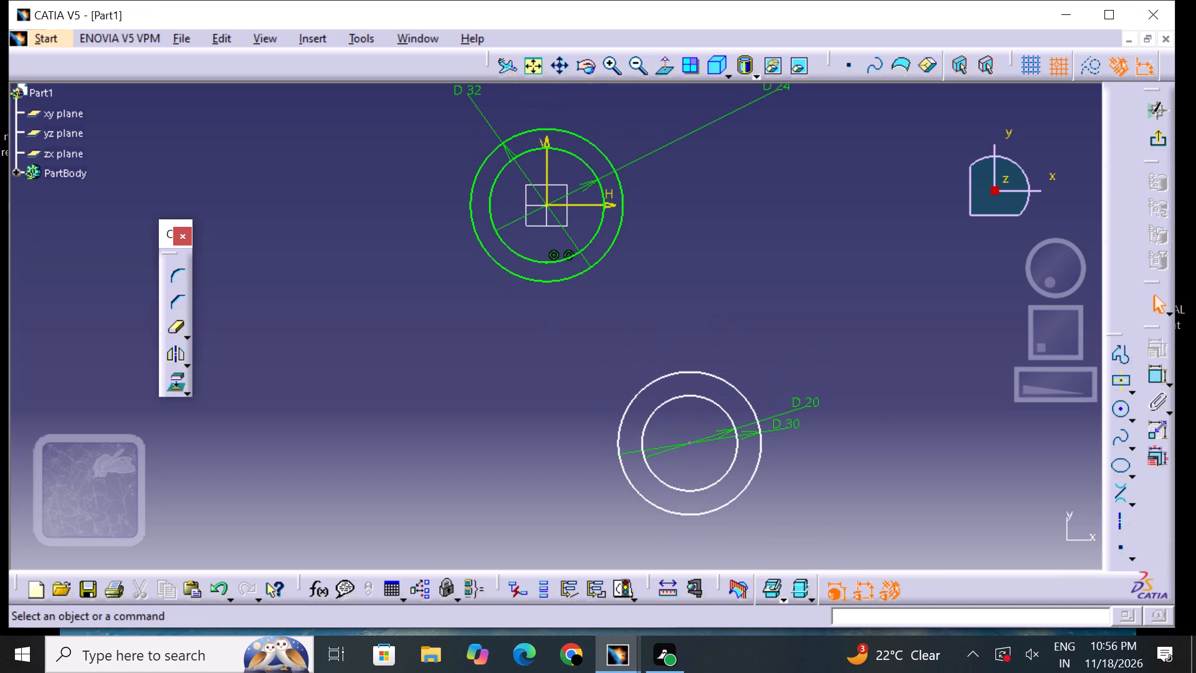
{"action": "left_click", "coordinate": [1152, 383]}
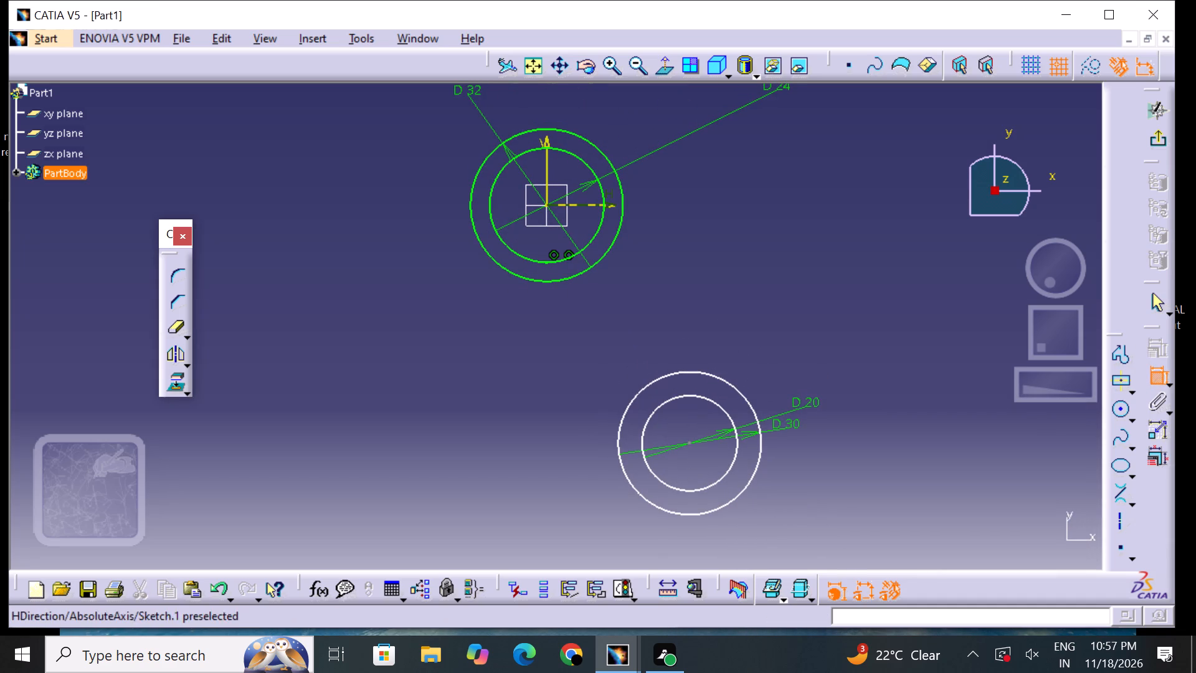
{"action": "left_click", "coordinate": [548, 205]}
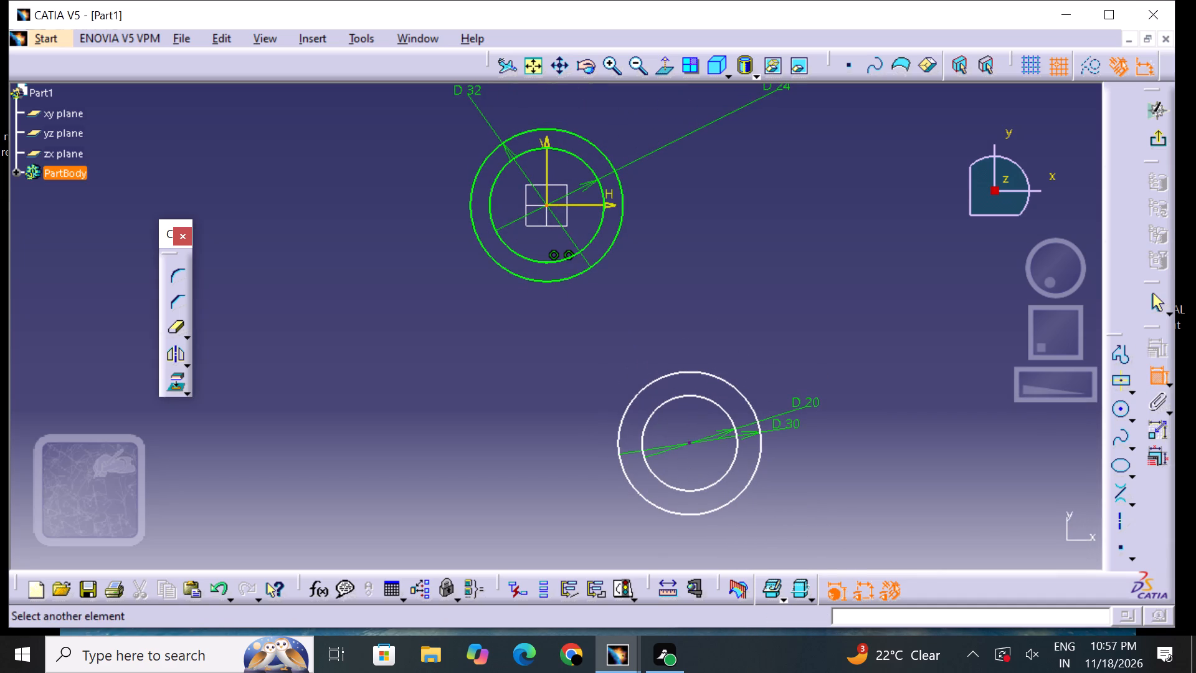
{"action": "left_click", "coordinate": [688, 442]}
{"action": "right_click", "coordinate": [656, 316]}
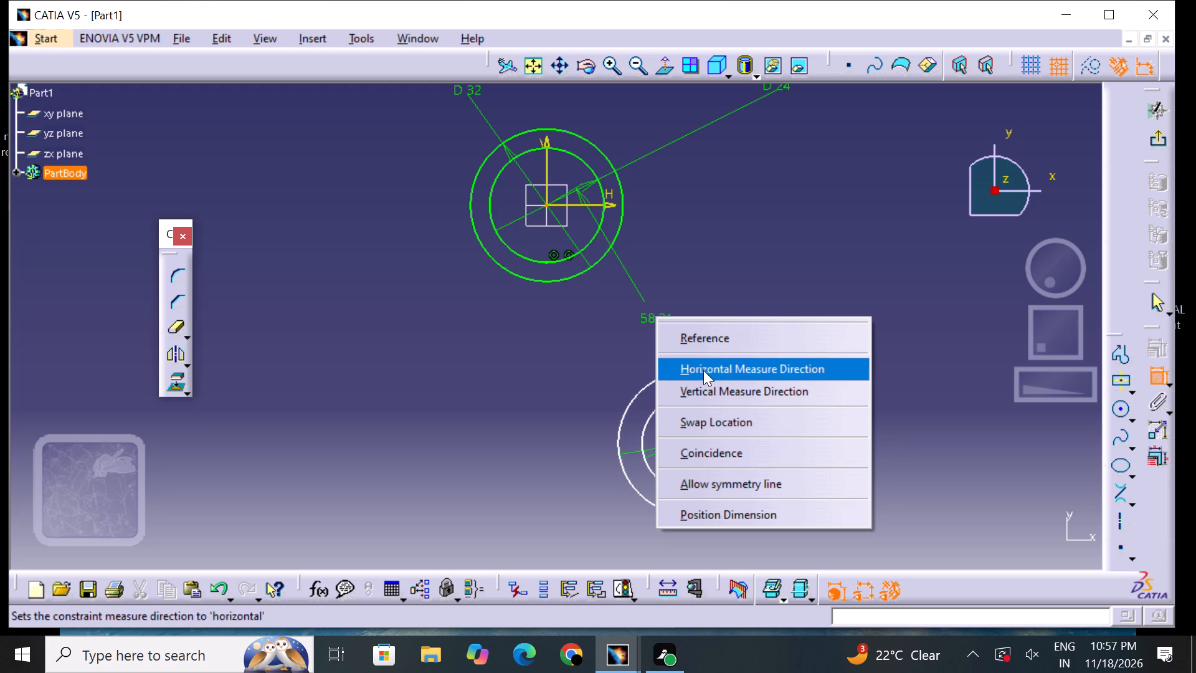
{"action": "left_click", "coordinate": [703, 370]}
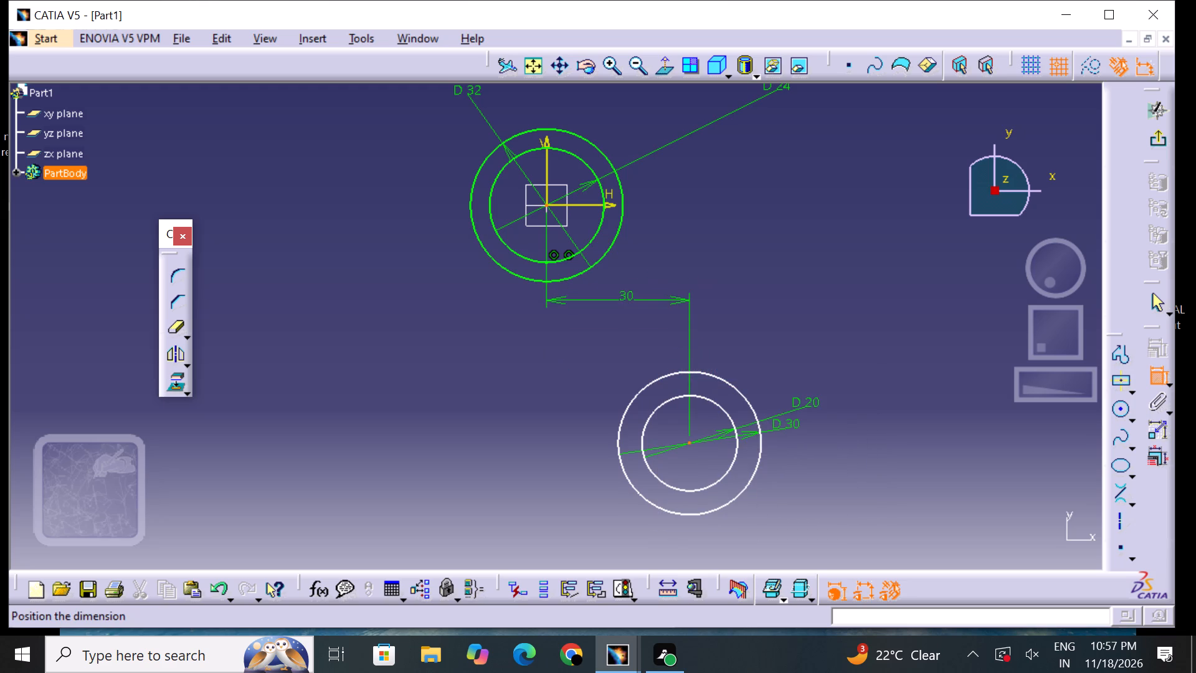
{"action": "left_click", "coordinate": [620, 300]}
{"action": "double_click", "coordinate": [622, 298]}
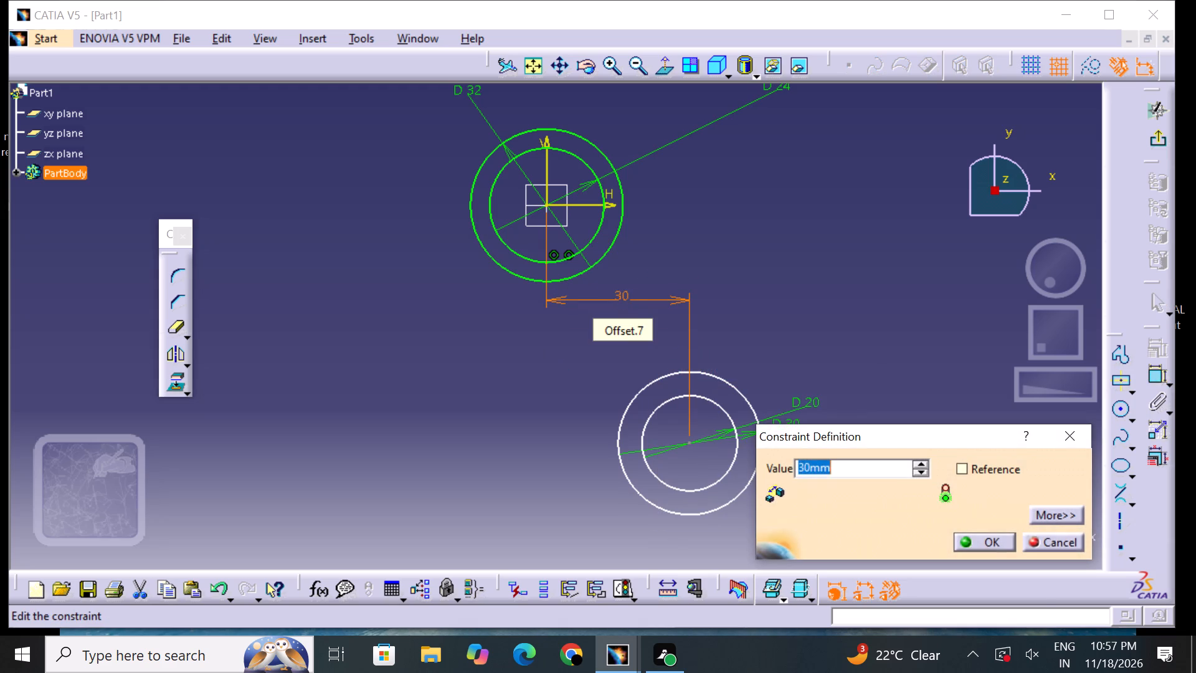
{"action": "key", "text": "BackSpace"}
{"action": "type", "text": "10"}
{"action": "key", "text": "Return"}
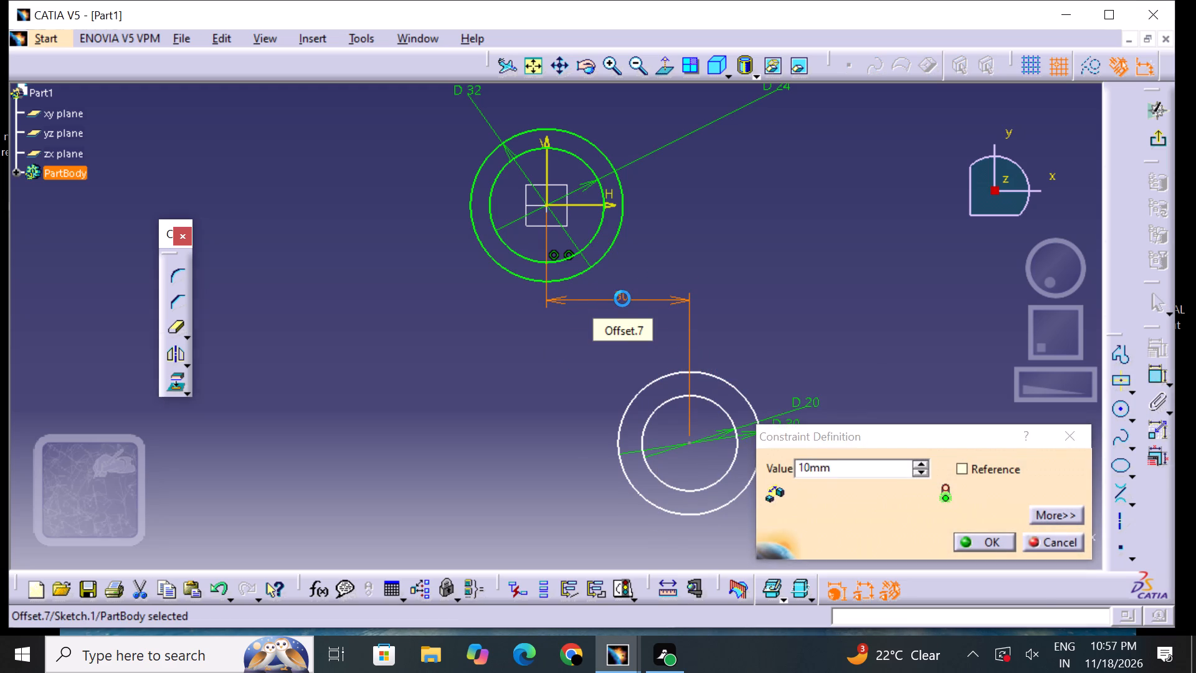
{"action": "left_click", "coordinate": [683, 307]}
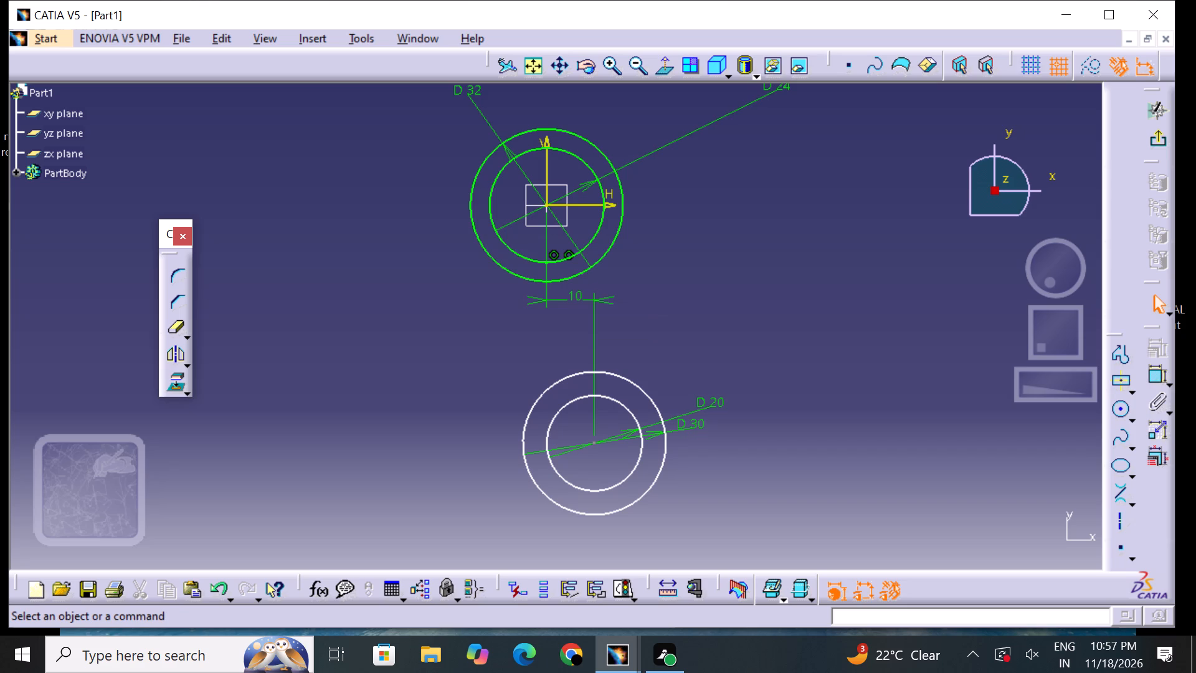
Sketch a long horizontal axis line through the lower circles' centre, starting at H -70 mm, V -50 mm and ending well beyond the circles.
{"action": "middle_click_drag", "start_coordinate": [676, 319], "coordinate": [710, 294]}
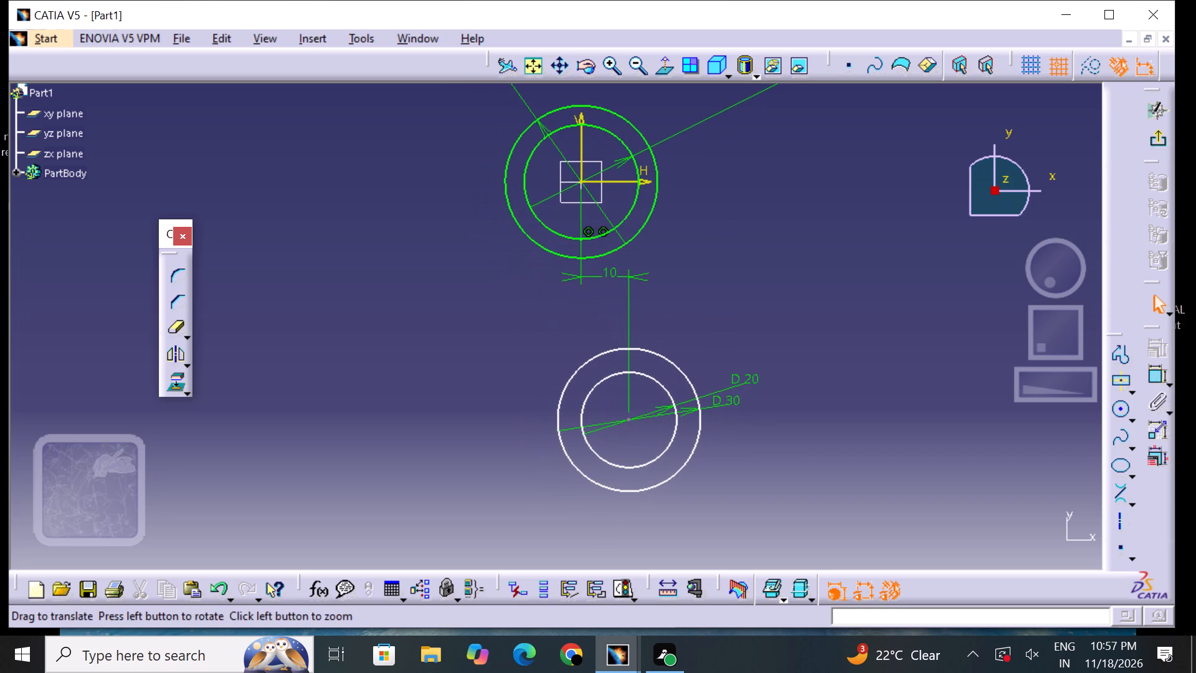
{"action": "middle_click_drag", "start_coordinate": [705, 305], "coordinate": [723, 295]}
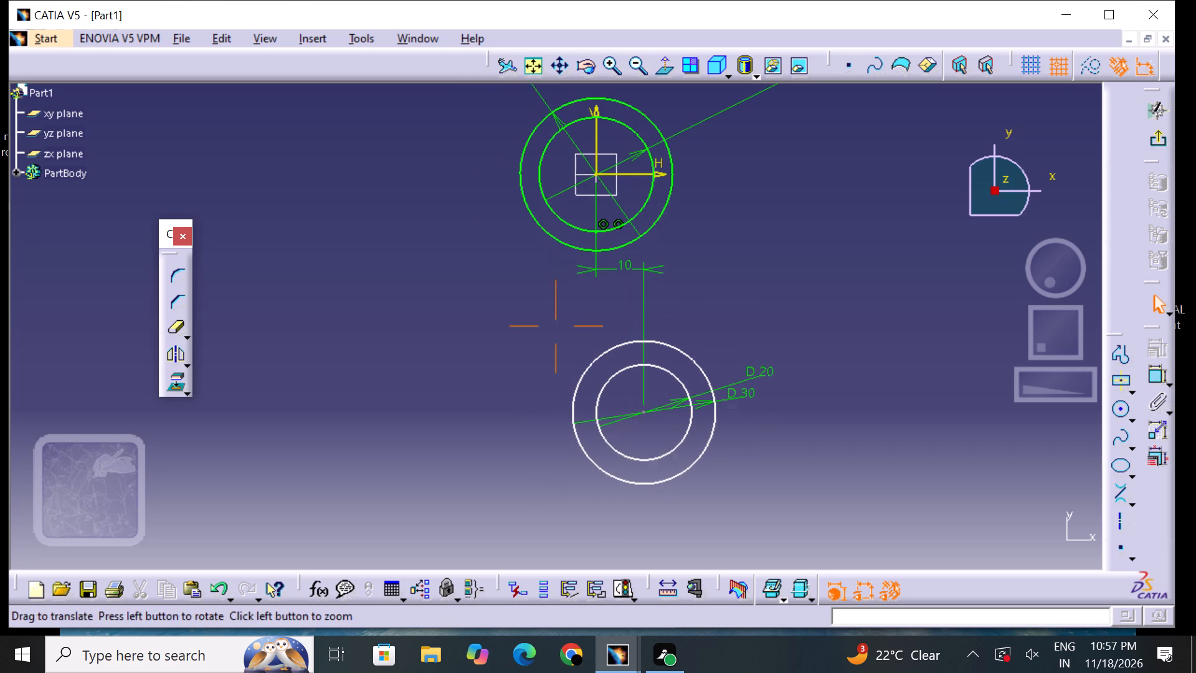
{"action": "middle_click_drag", "start_coordinate": [723, 295], "coordinate": [726, 294]}
{"action": "left_click", "coordinate": [1123, 534]}
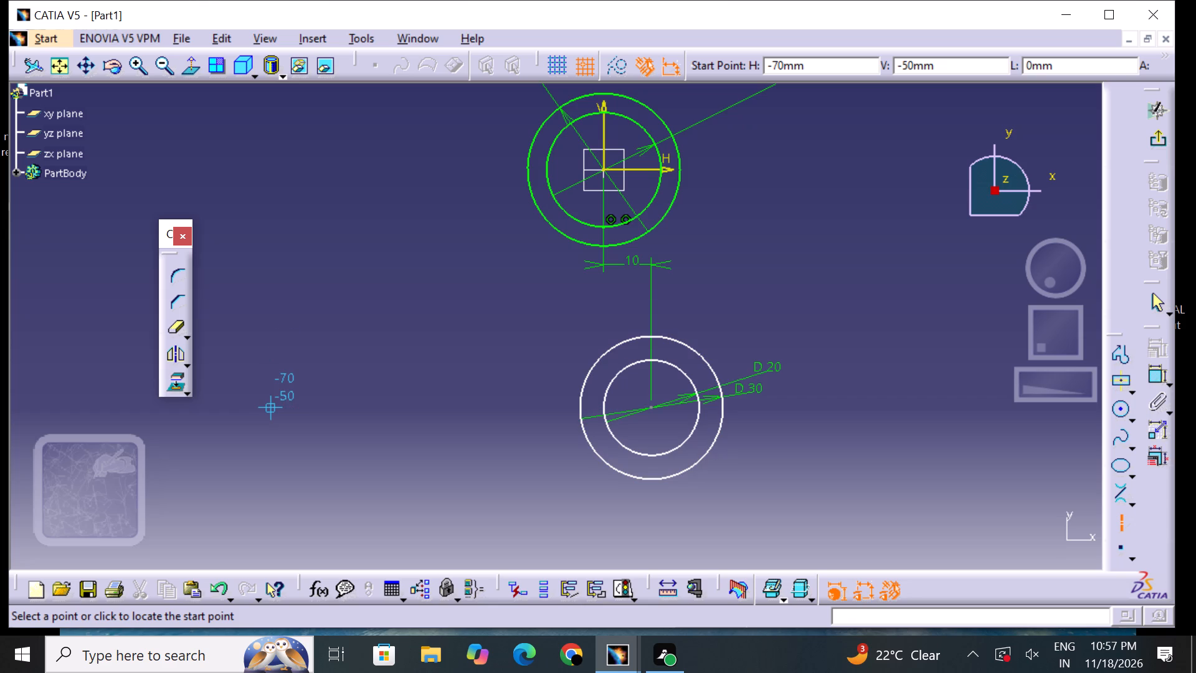
{"action": "left_click", "coordinate": [269, 410]}
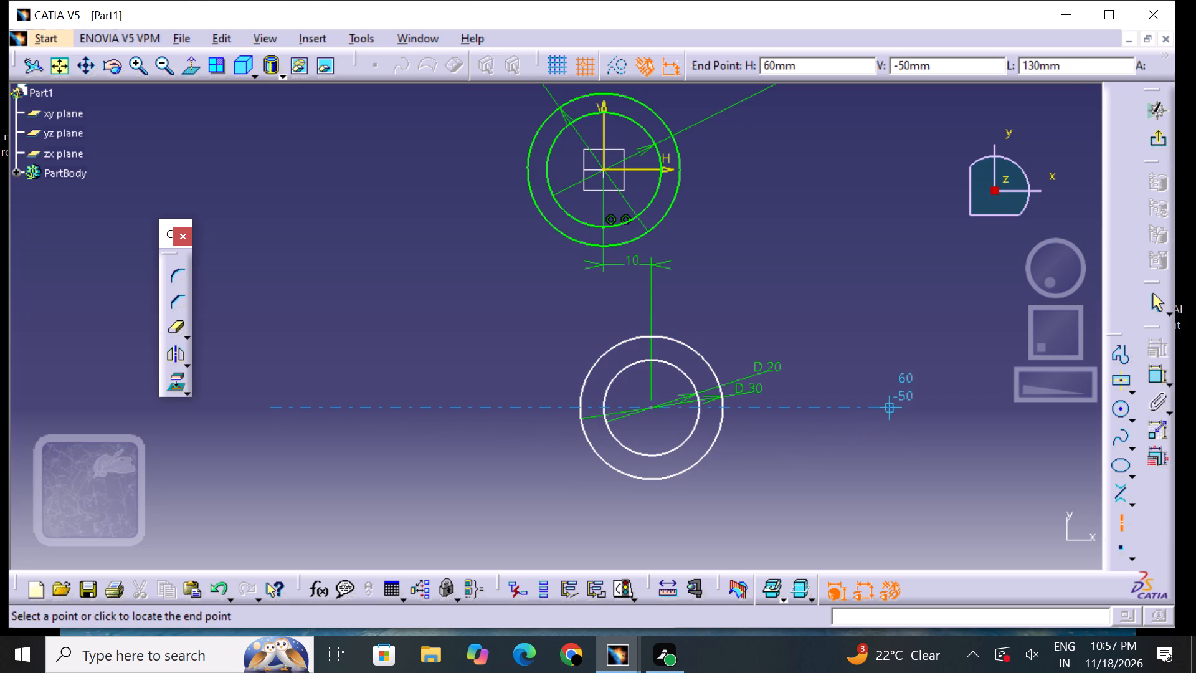
{"action": "left_click", "coordinate": [975, 394]}
{"action": "left_click", "coordinate": [960, 444]}
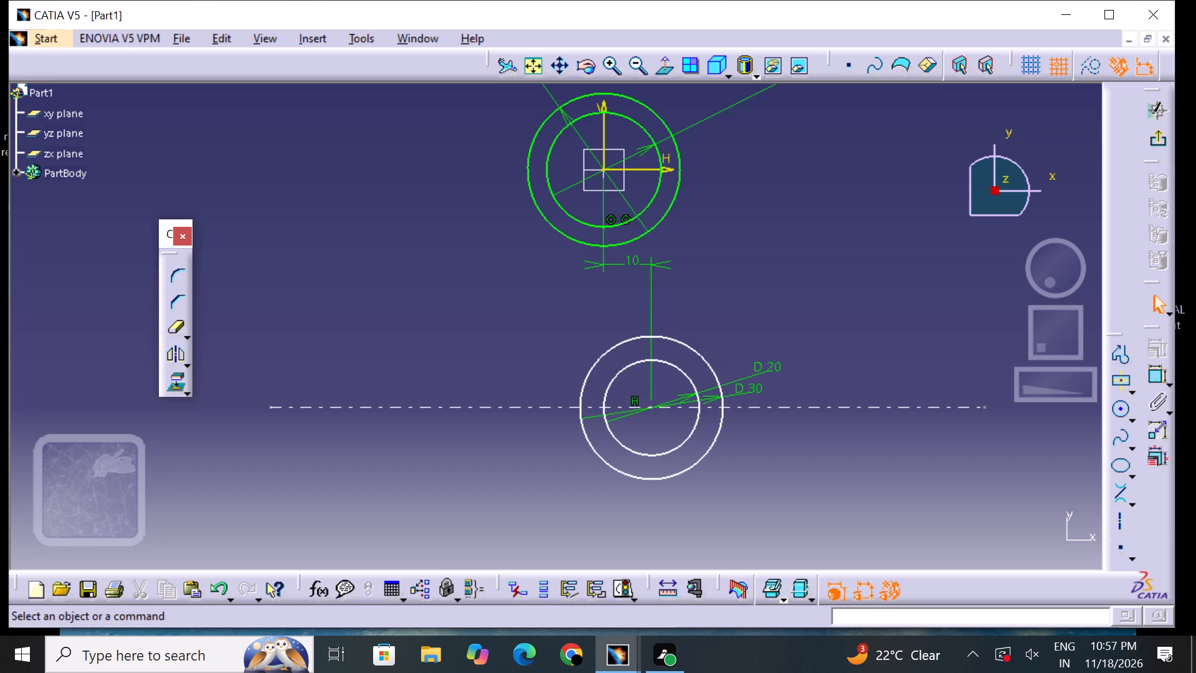
Sketch a horizontal elongated hole of 10 mm radius on the axis line, with centres at H -60 mm and H -40 mm.
{"action": "left_click", "coordinate": [1132, 387]}
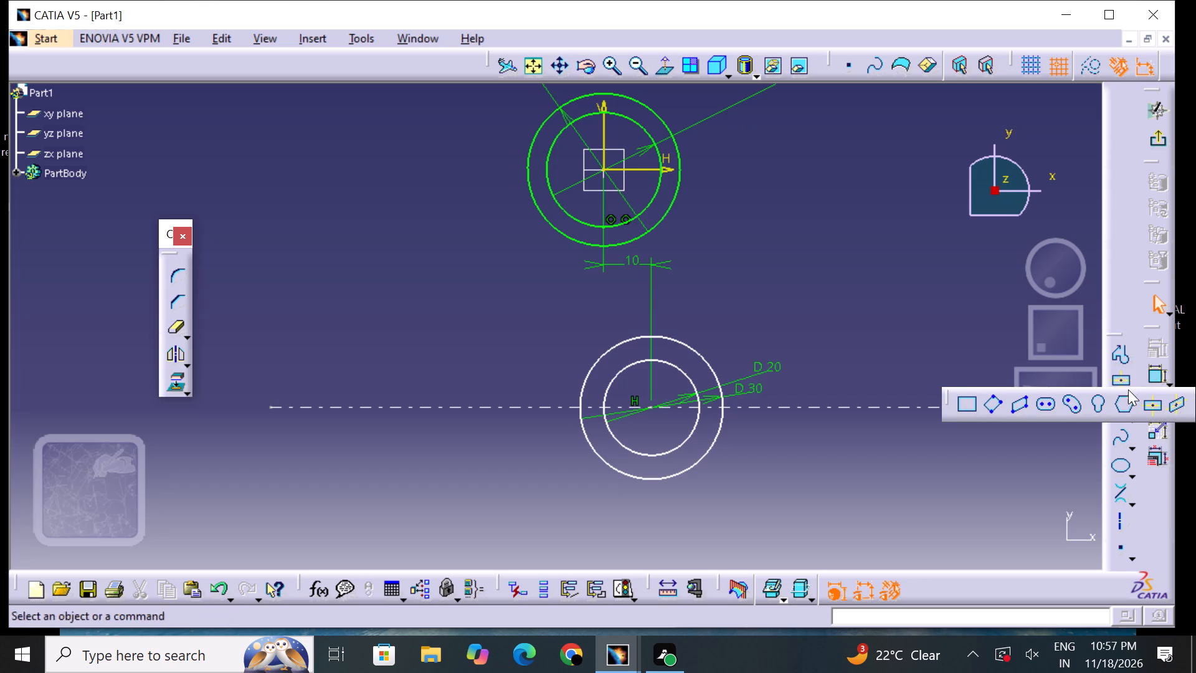
{"action": "left_click", "coordinate": [1043, 399]}
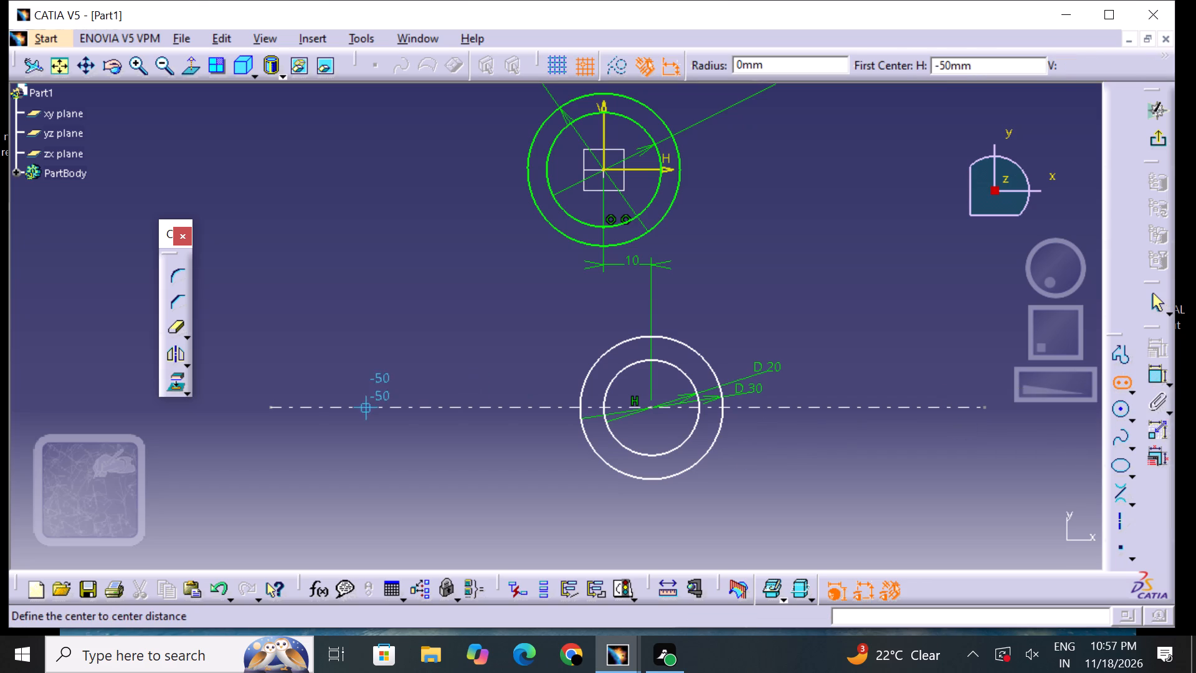
{"action": "left_click", "coordinate": [323, 404]}
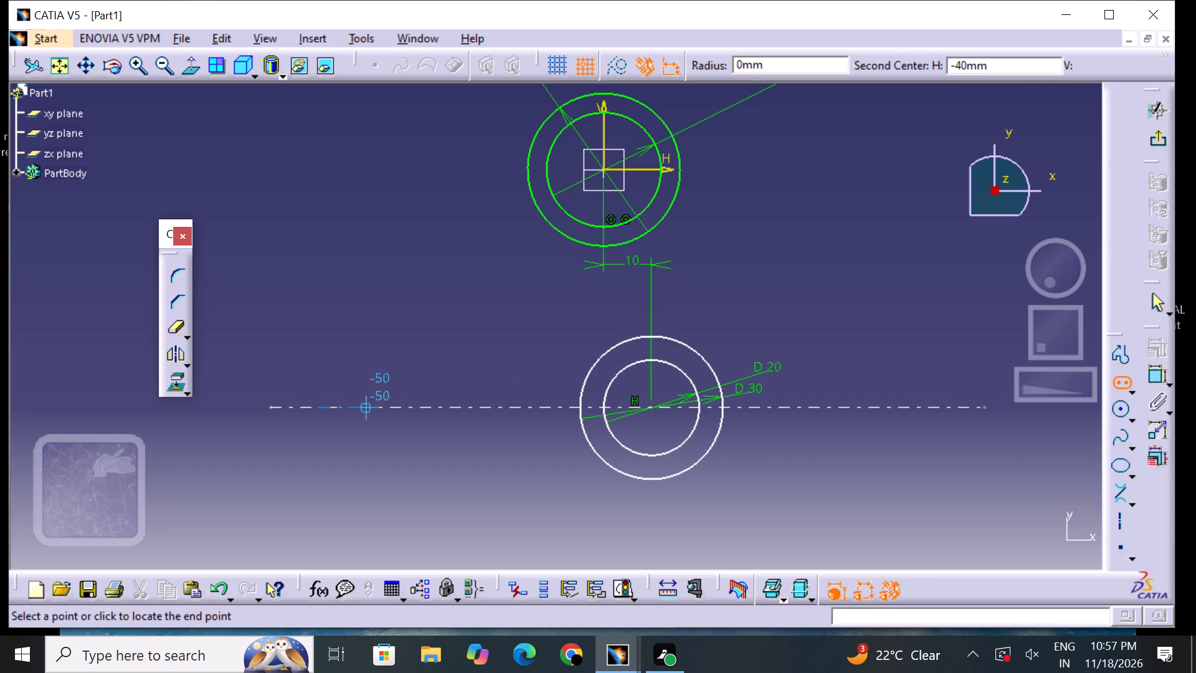
{"action": "left_click", "coordinate": [394, 410]}
{"action": "left_click", "coordinate": [411, 370]}
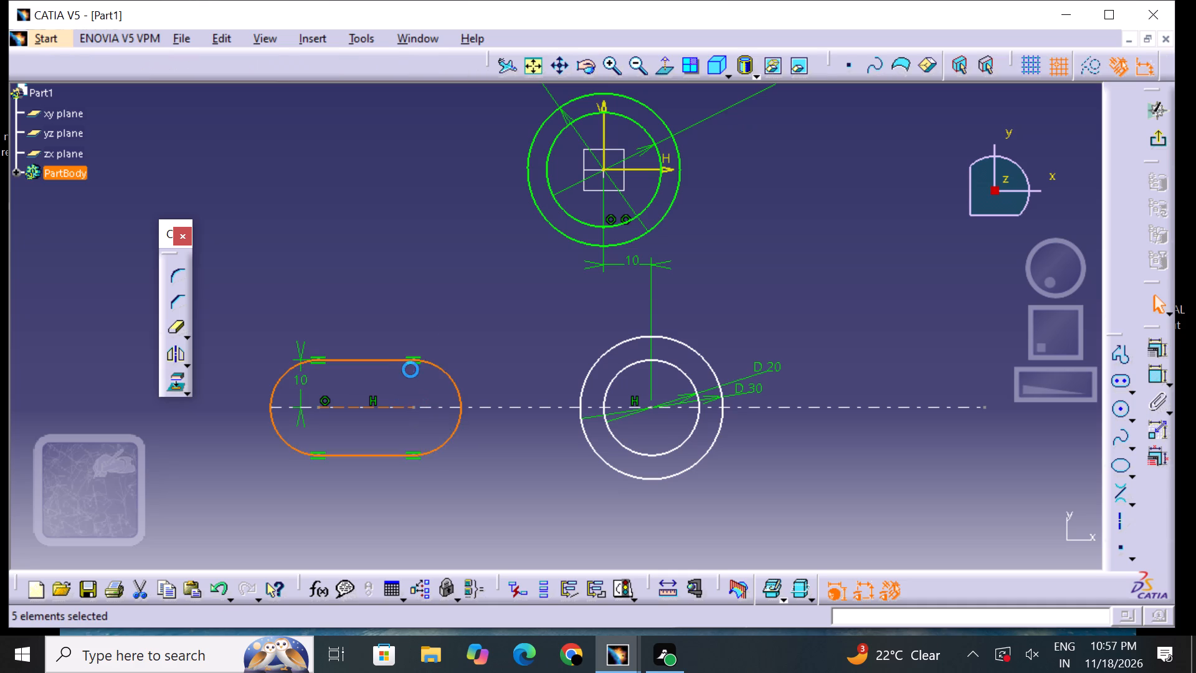
{"action": "left_click", "coordinate": [481, 479]}
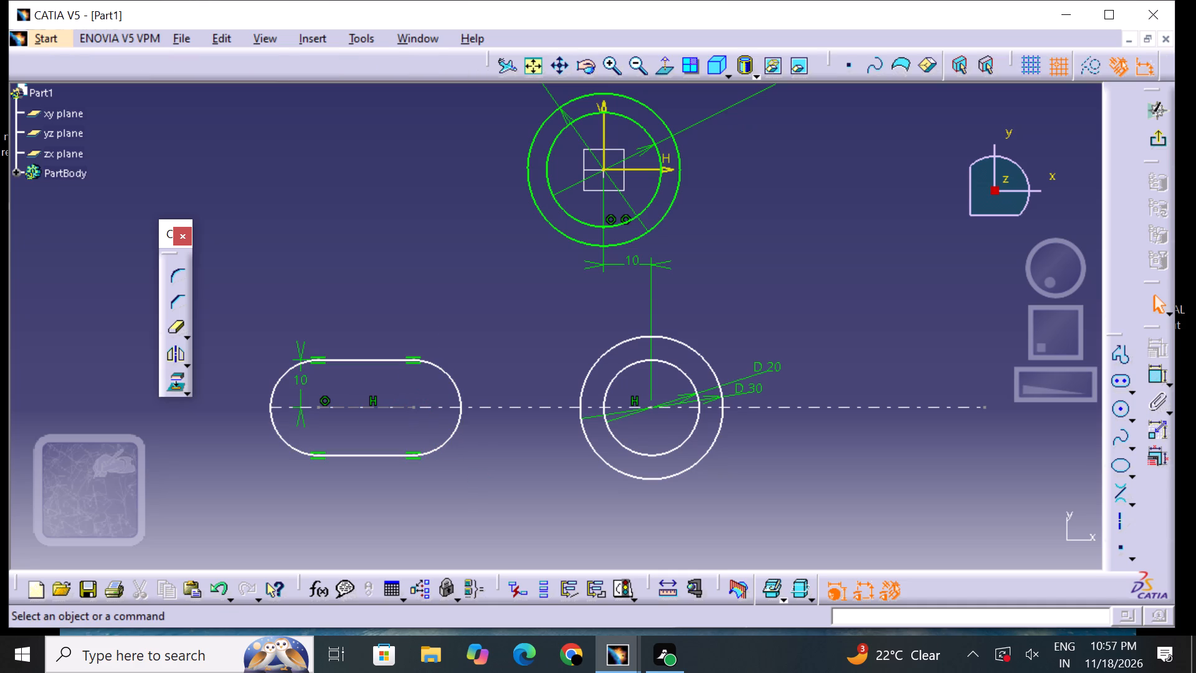
Sketch a larger elongated hole of about 14.14 mm radius around the first one, using the same two centres.
{"action": "left_click", "coordinate": [1114, 378]}
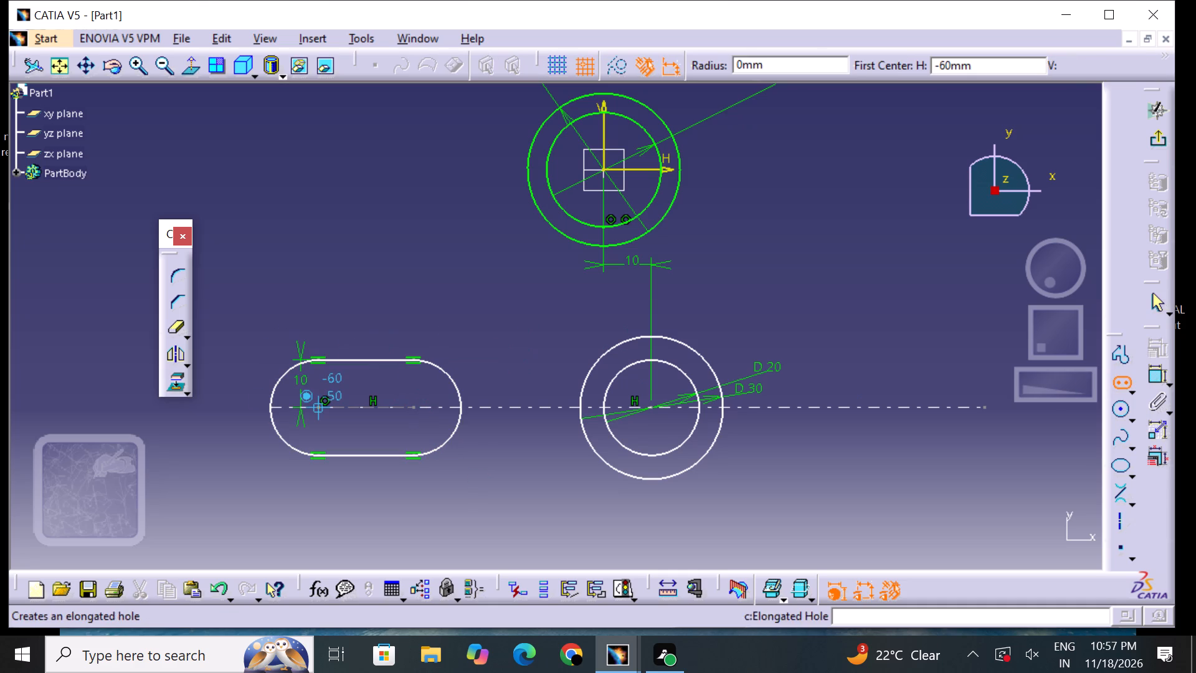
{"action": "left_click_drag", "start_coordinate": [320, 408], "coordinate": [326, 406]}
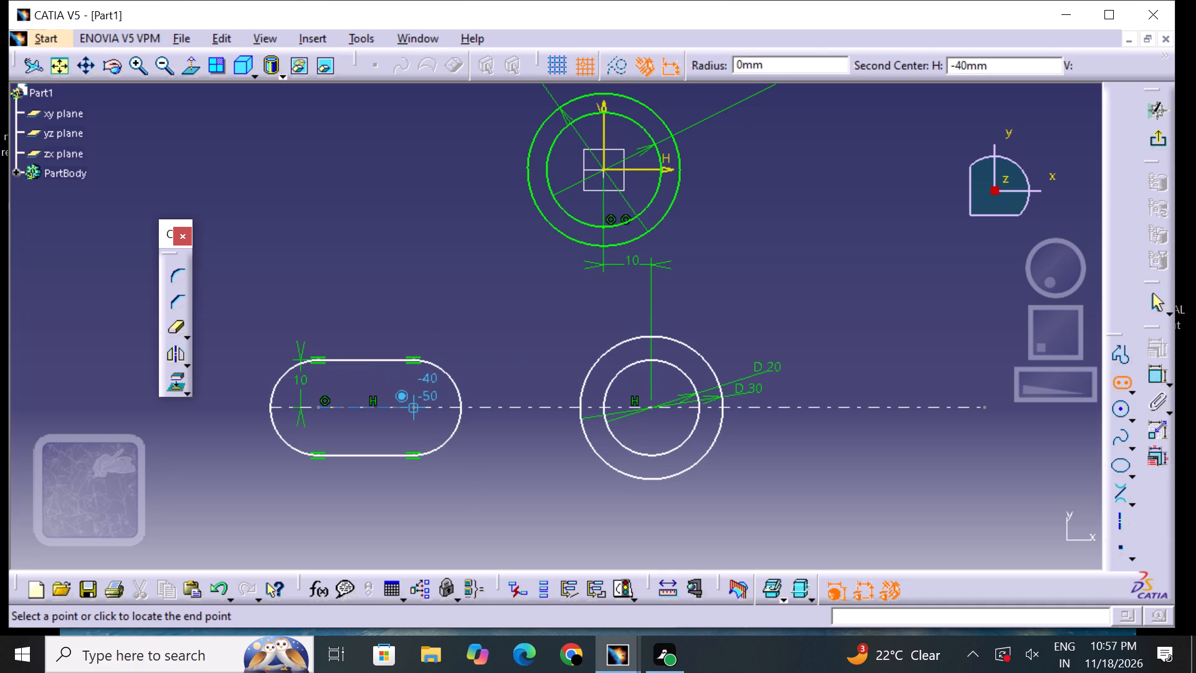
{"action": "left_click", "coordinate": [420, 416]}
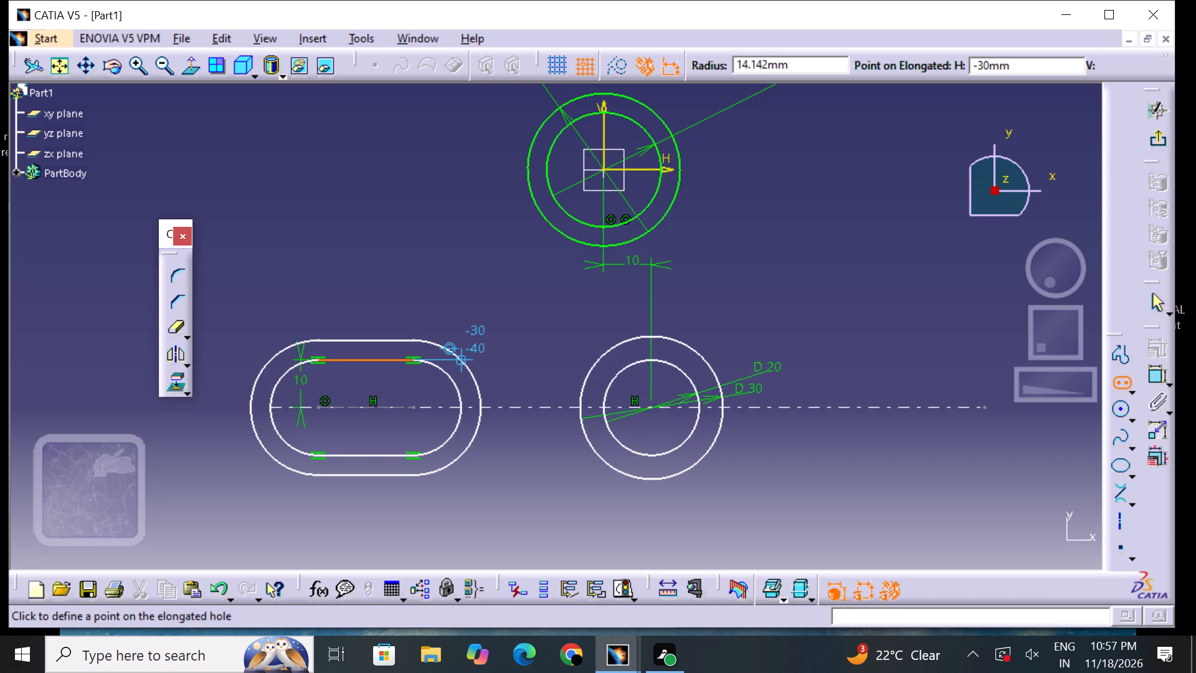
{"action": "left_click", "coordinate": [478, 348]}
{"action": "left_click", "coordinate": [495, 513]}
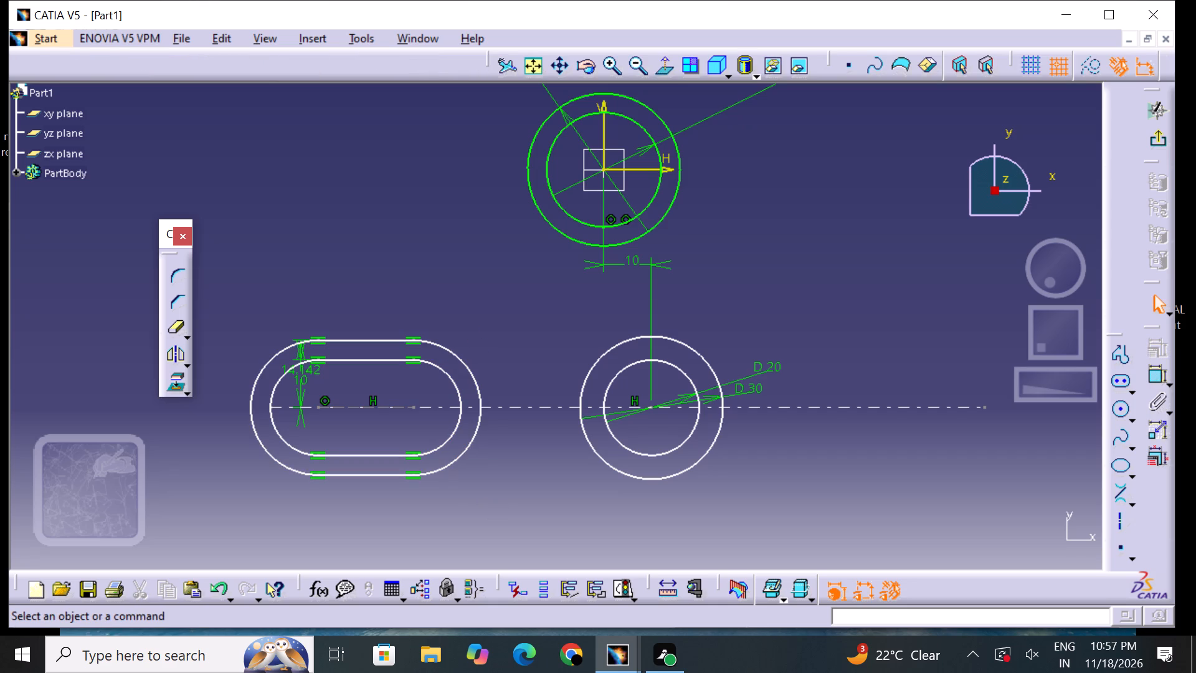
Set the inner elongated hole's radius dimension to 4 mm.
{"action": "left_click", "coordinate": [304, 378]}
{"action": "left_click", "coordinate": [304, 378]}
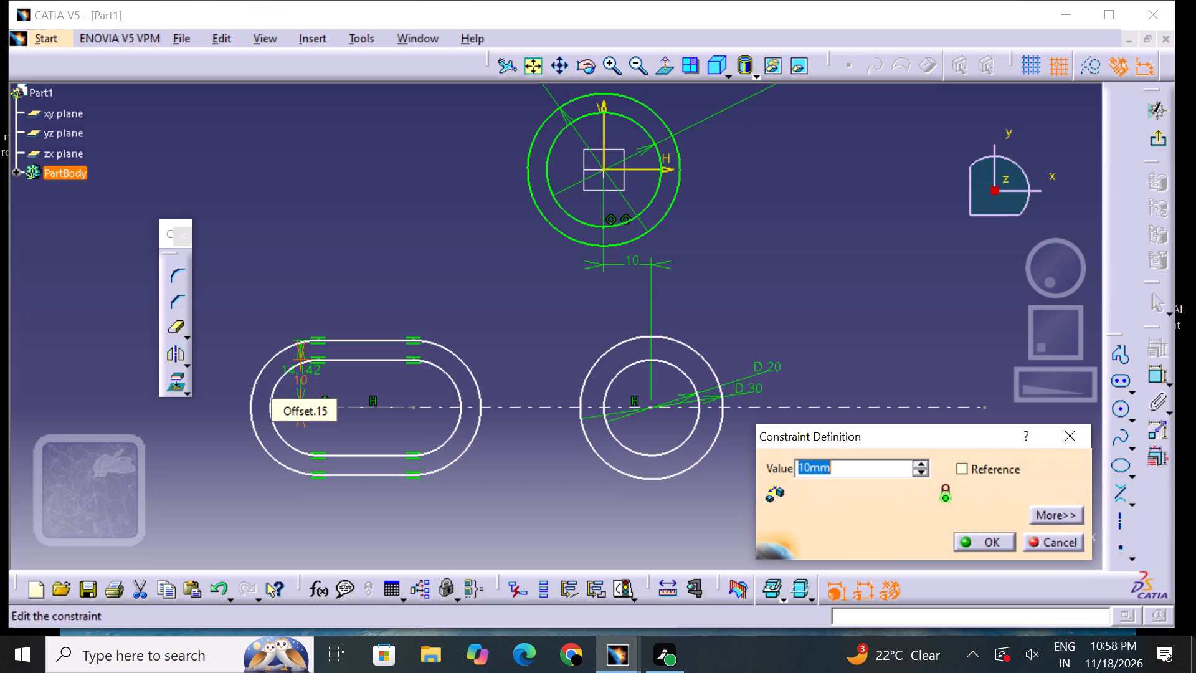
{"action": "key", "text": "BackSpace"}
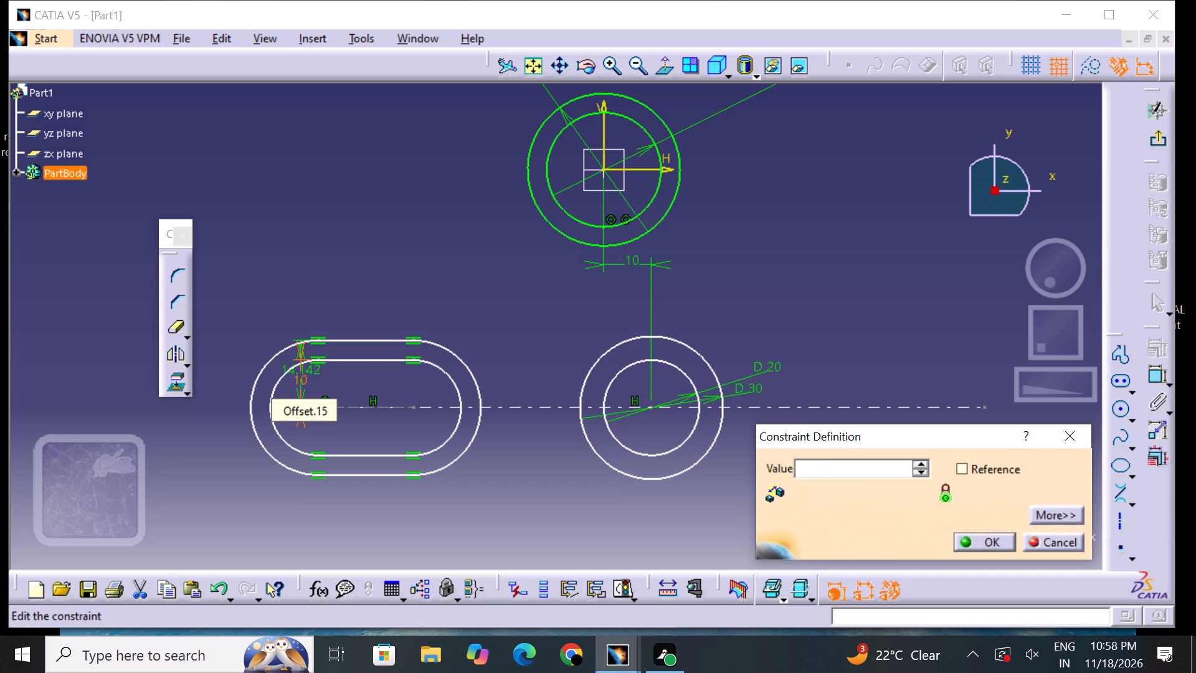
{"action": "key", "text": "4"}
{"action": "key", "text": "Return"}
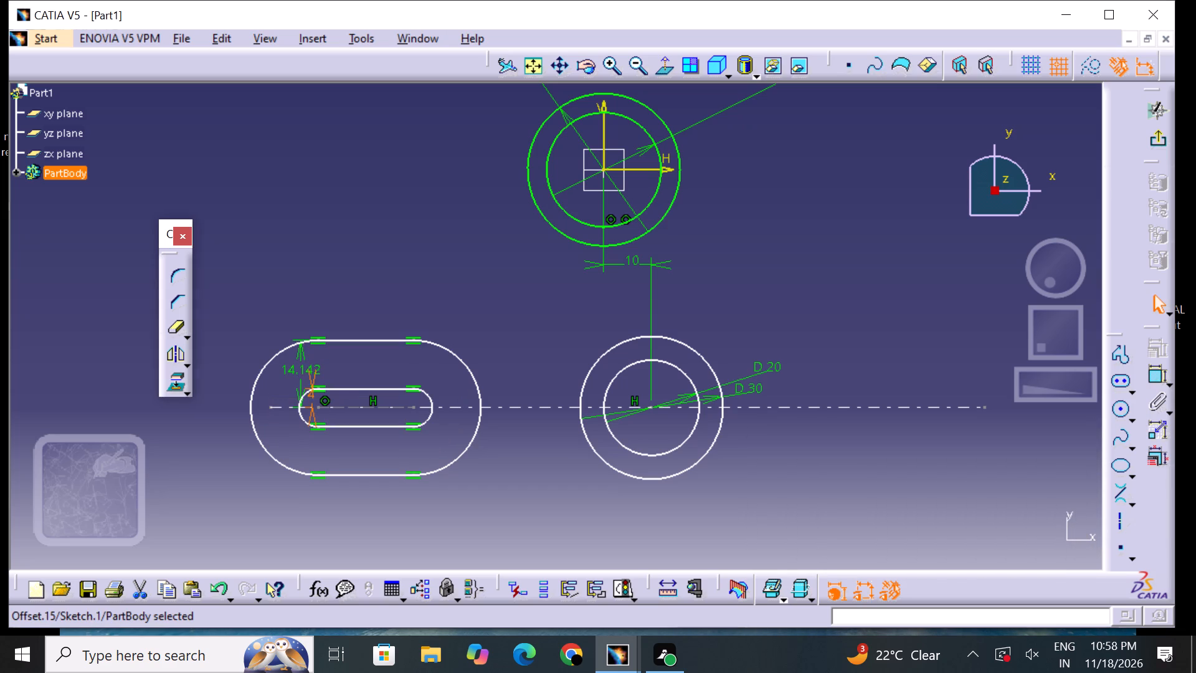
Set the outer elongated hole's radius dimension to 8 mm.
{"action": "left_click", "coordinate": [169, 476]}
{"action": "double_click", "coordinate": [299, 369]}
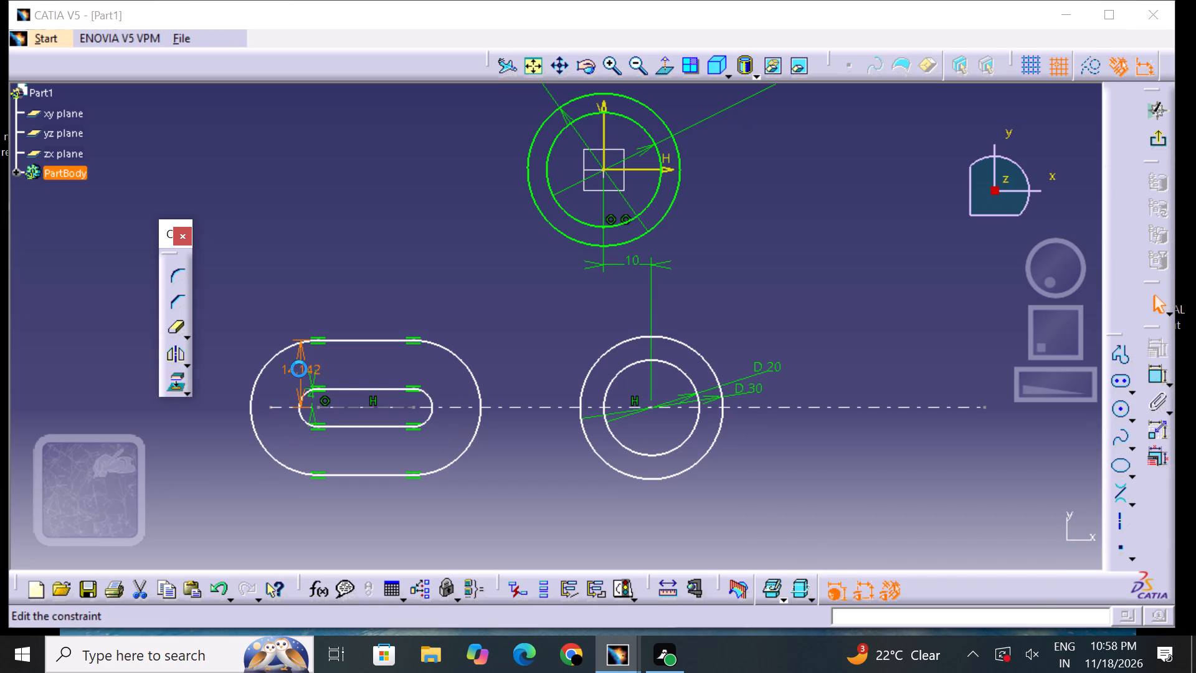
{"action": "key", "text": "BackSpace"}
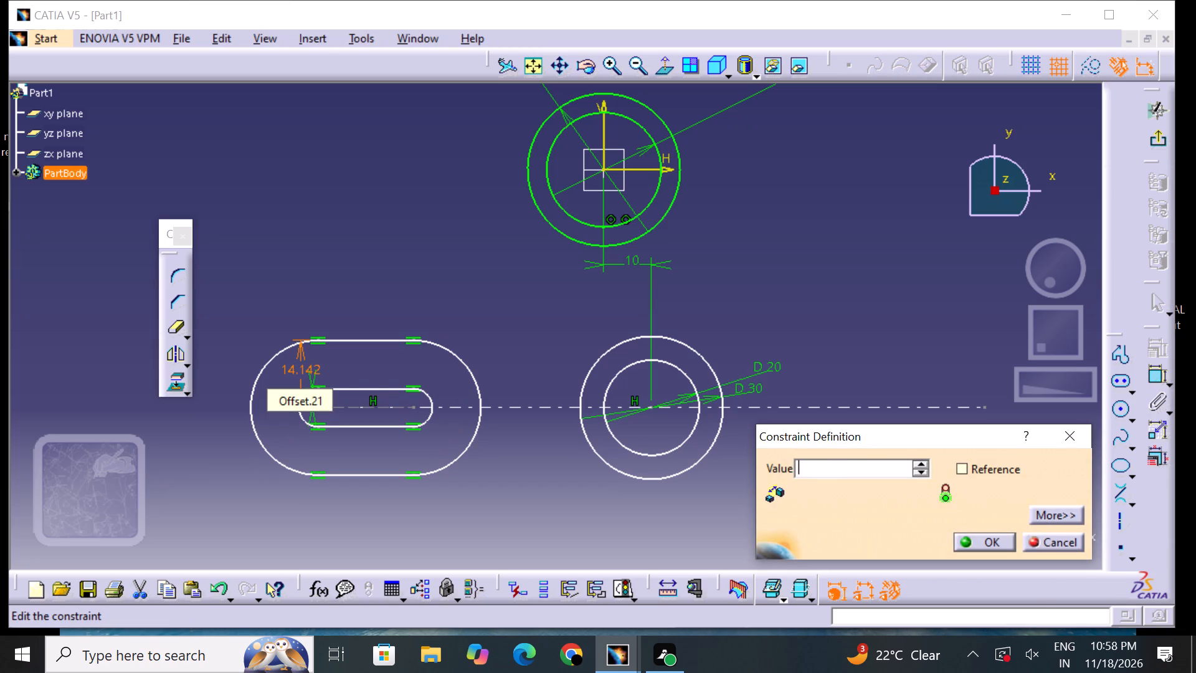
{"action": "key", "text": "8"}
{"action": "key", "text": "Return"}
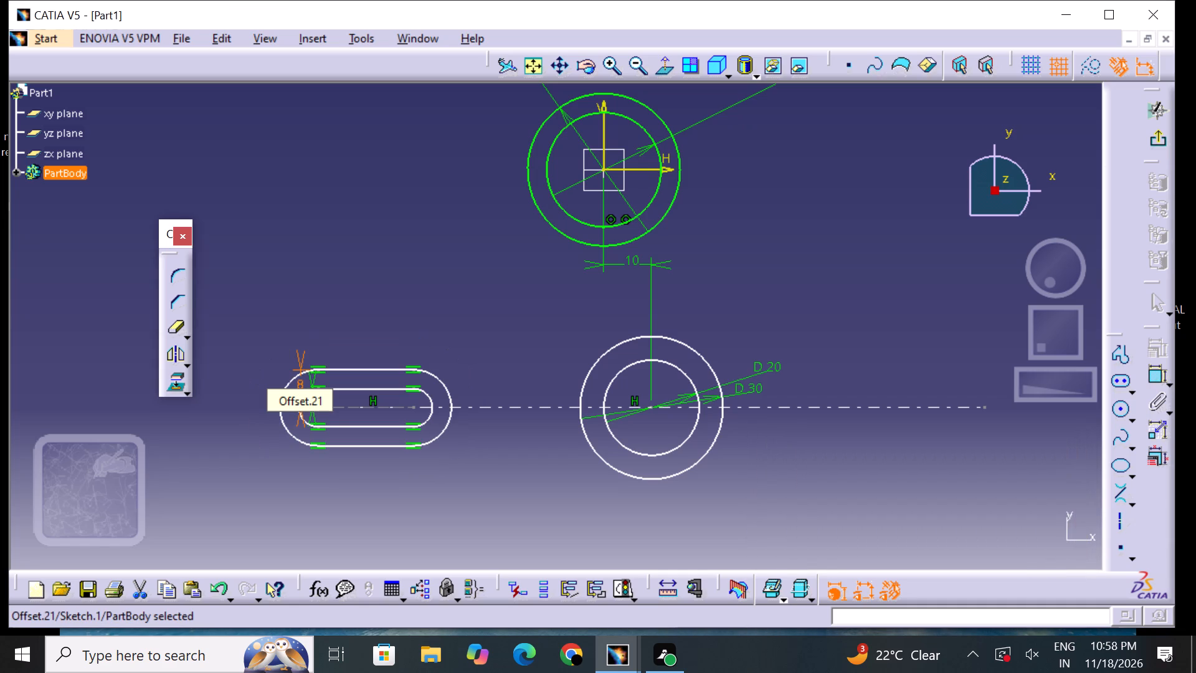
{"action": "left_click", "coordinate": [463, 302]}
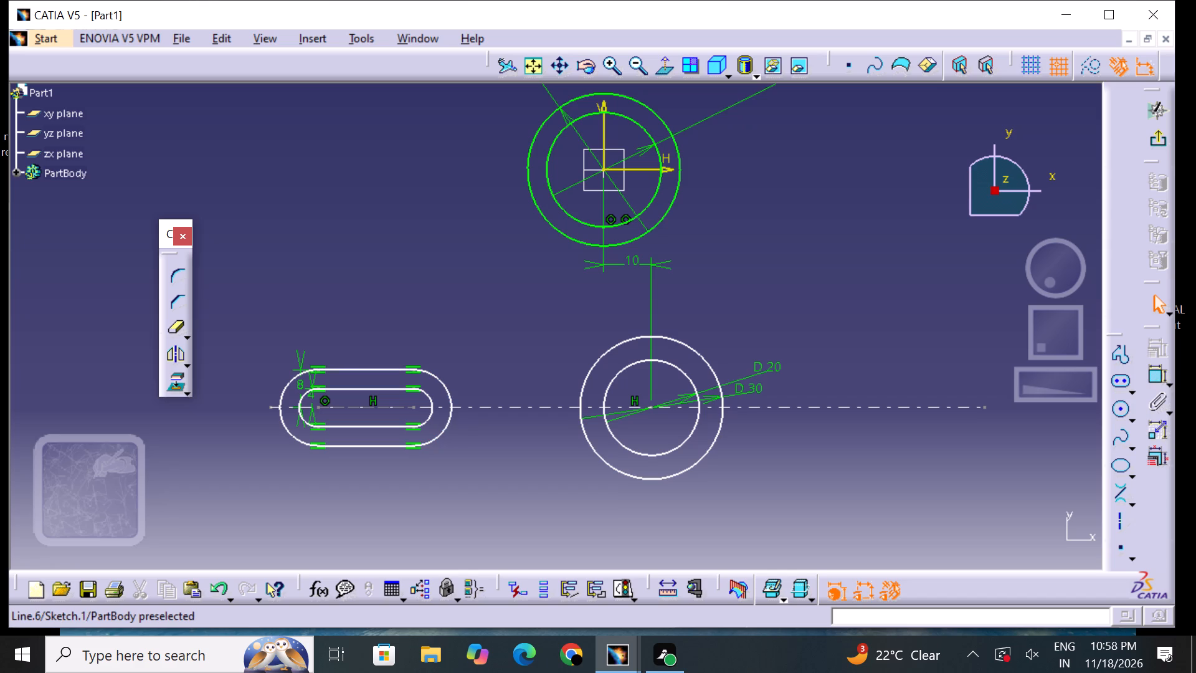
Dimension the vertical distance from the origin to the horizontal axis line and set it to 35 mm.
{"action": "left_click", "coordinate": [1160, 374]}
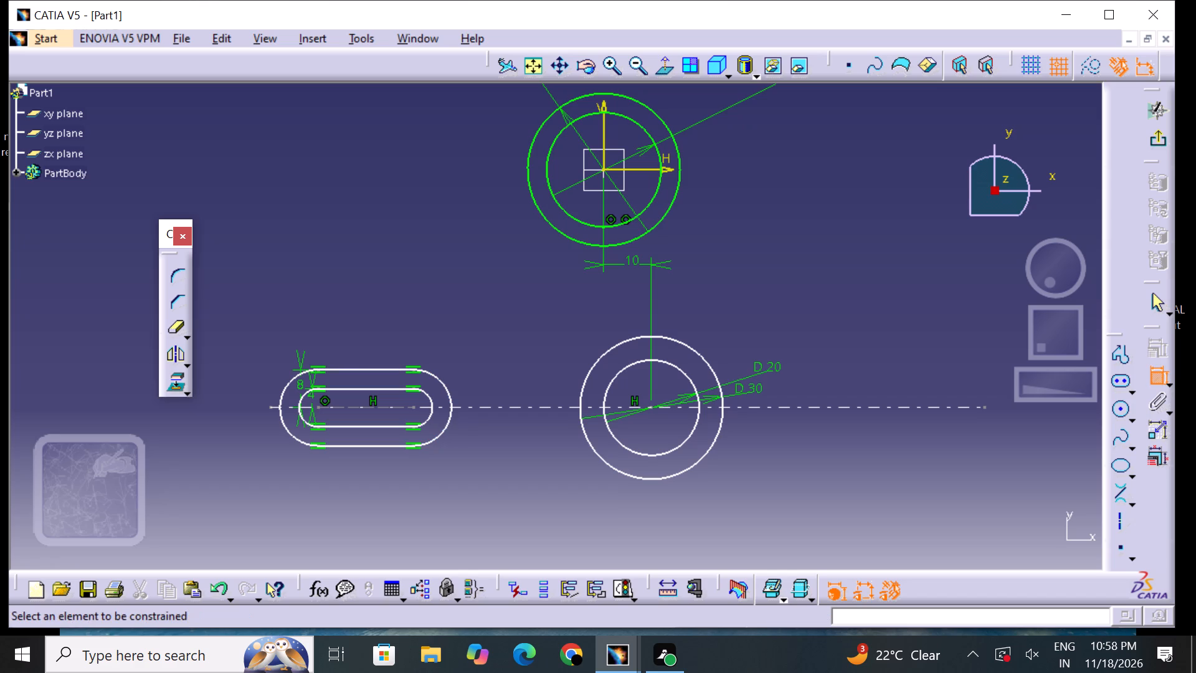
{"action": "left_click", "coordinate": [604, 168]}
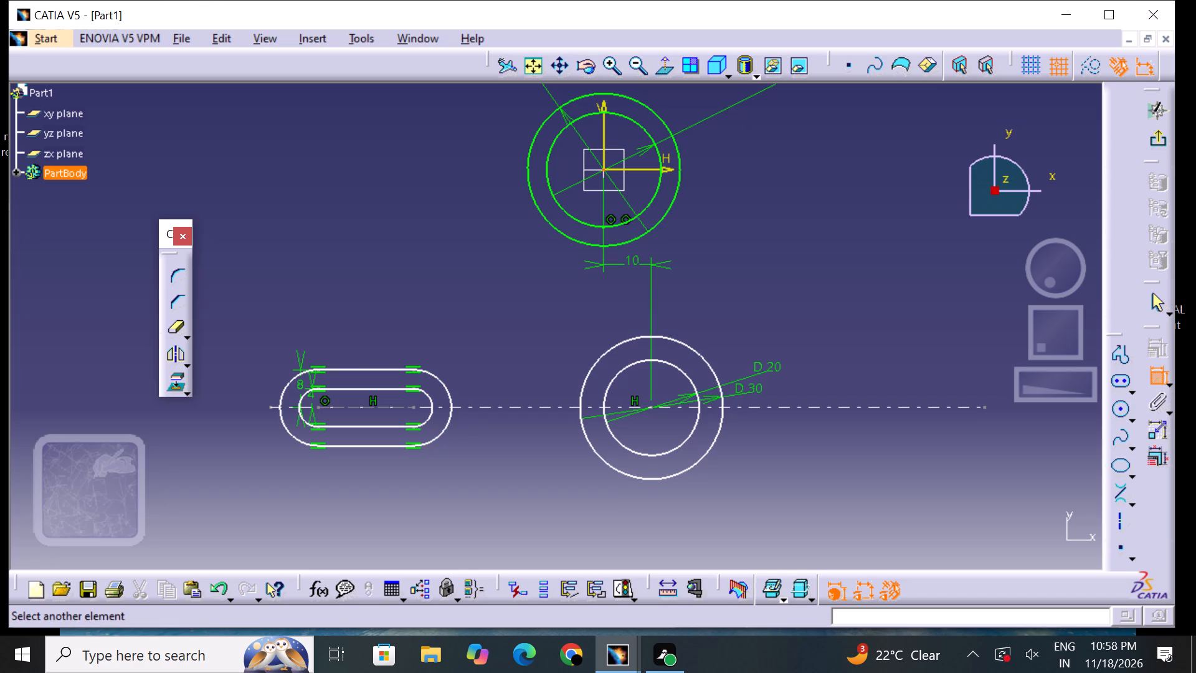
{"action": "left_click", "coordinate": [594, 408]}
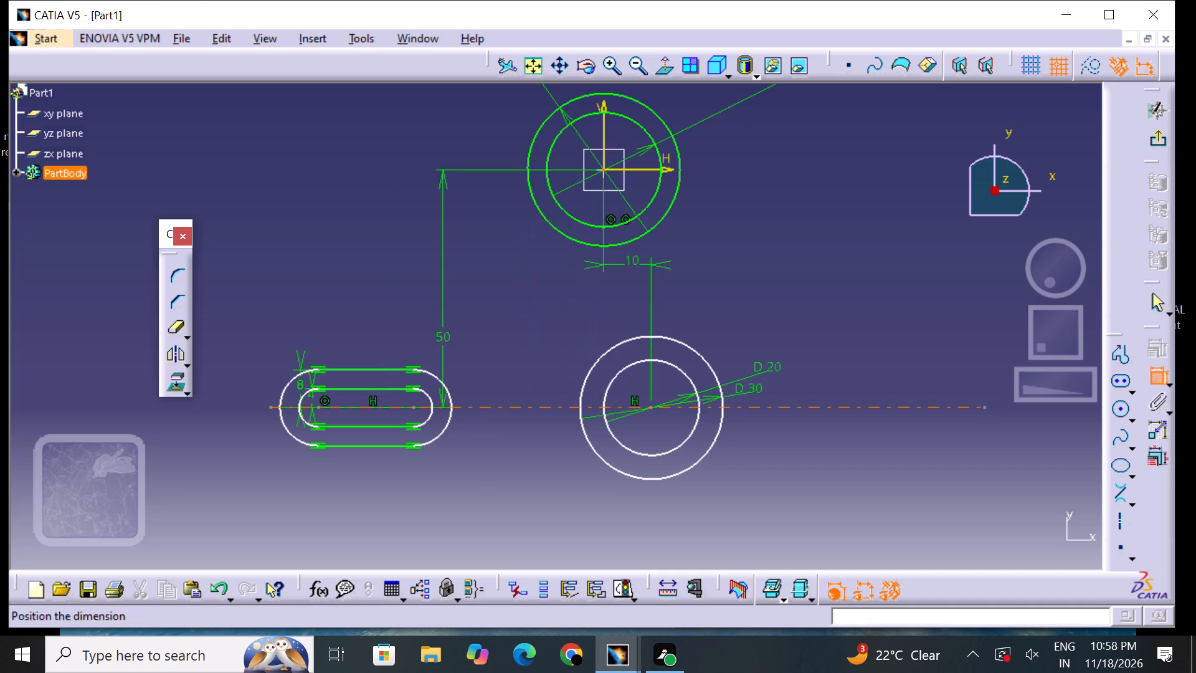
{"action": "left_click", "coordinate": [275, 292]}
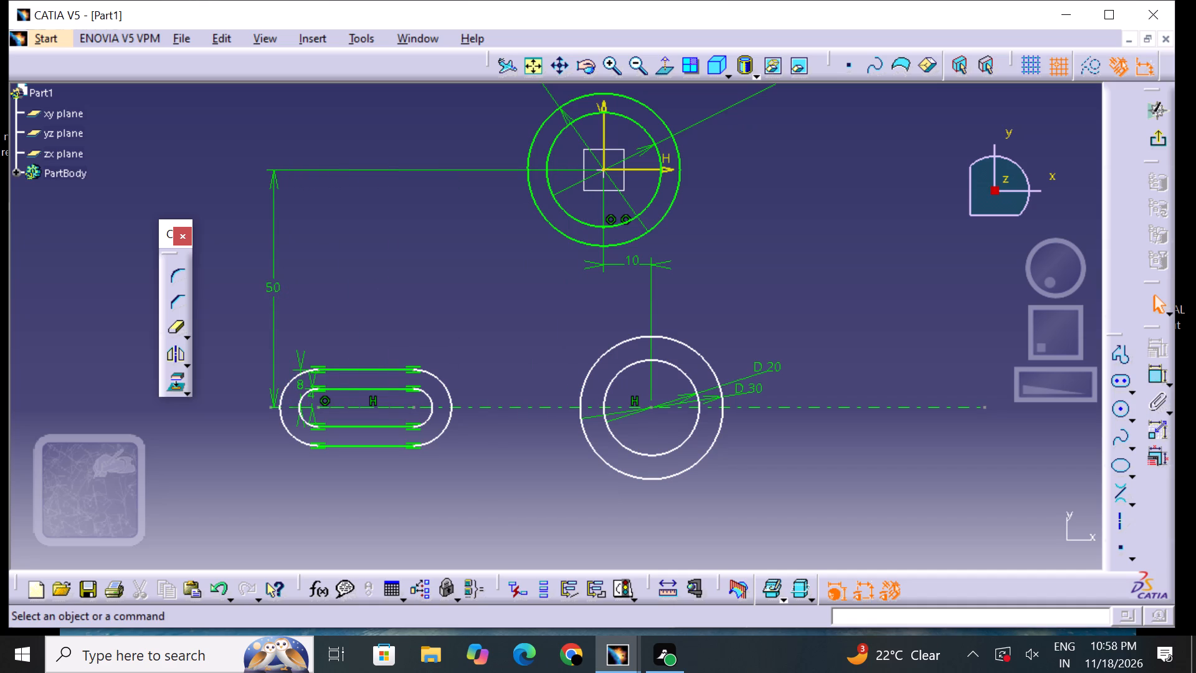
{"action": "left_click", "coordinate": [274, 289]}
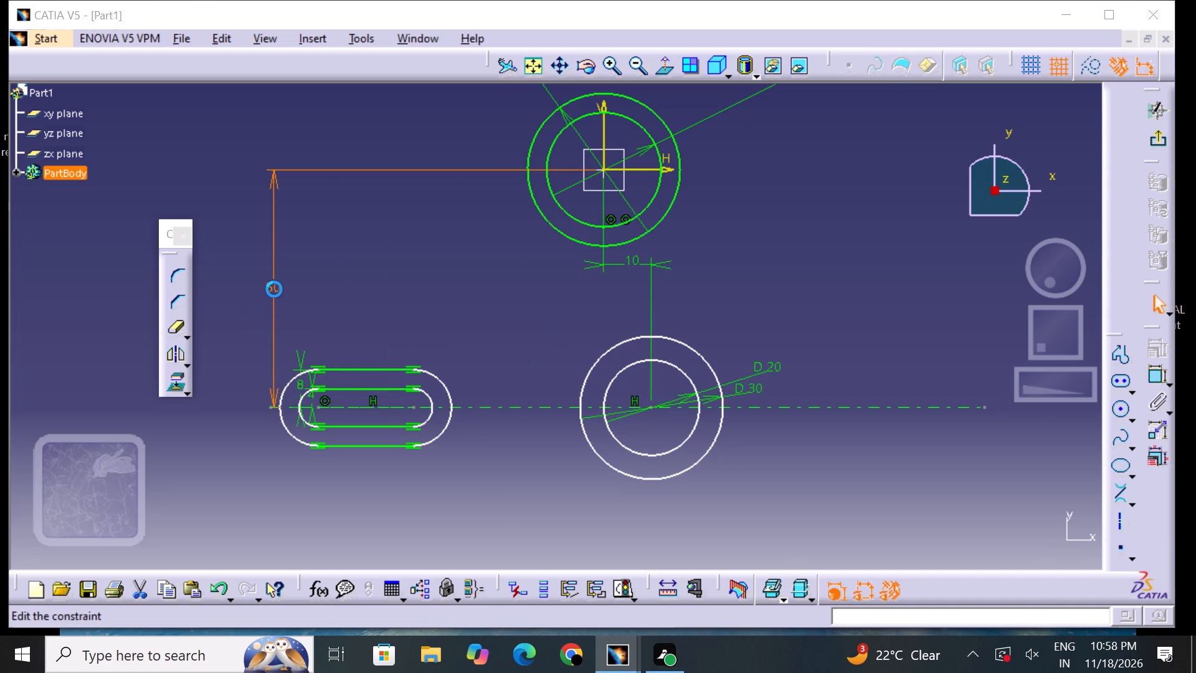
{"action": "key", "text": "BackSpace"}
{"action": "type", "text": "35"}
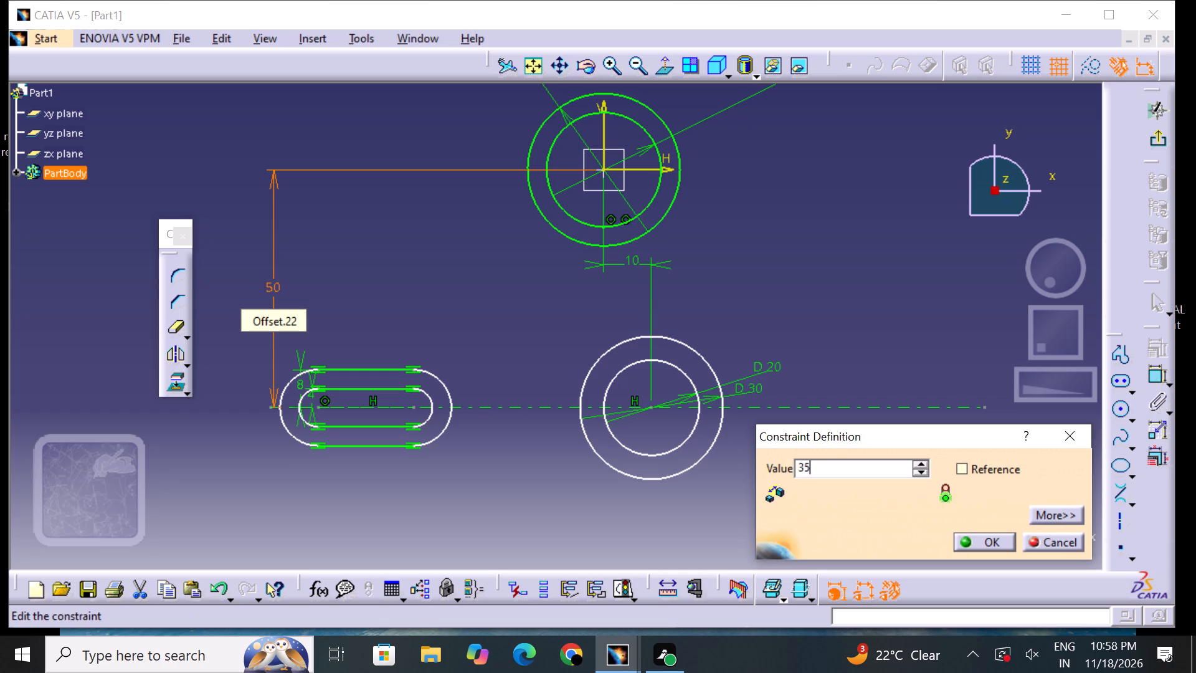
{"action": "key", "text": "Return"}
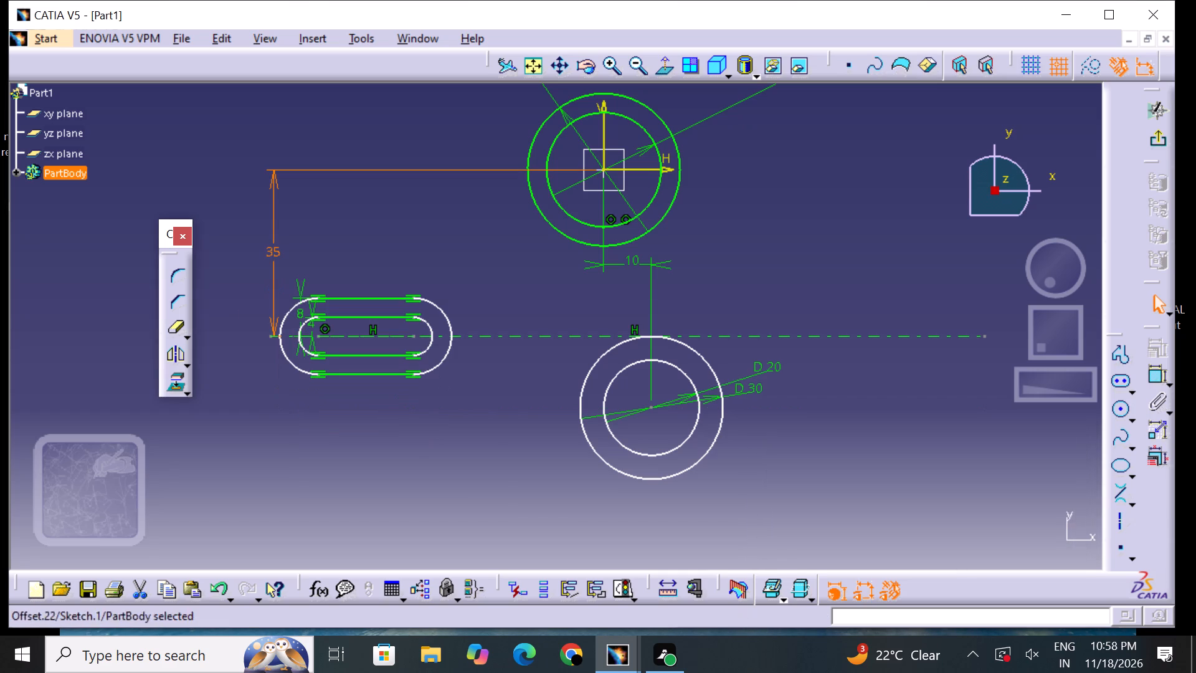
{"action": "left_click", "coordinate": [329, 452]}
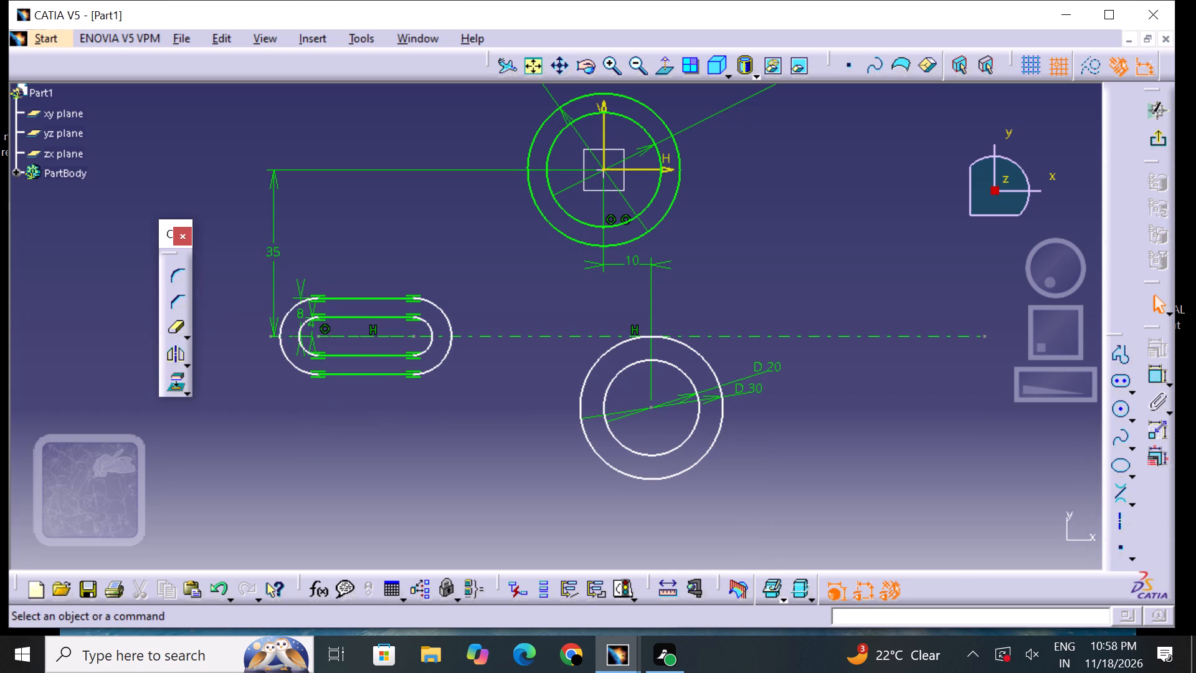
Delete the two lower concentric circles along with their 10 mm horizontal offset dimension and leftover centre point.
{"action": "left_click", "coordinate": [600, 358]}
{"action": "right_click", "coordinate": [600, 358]}
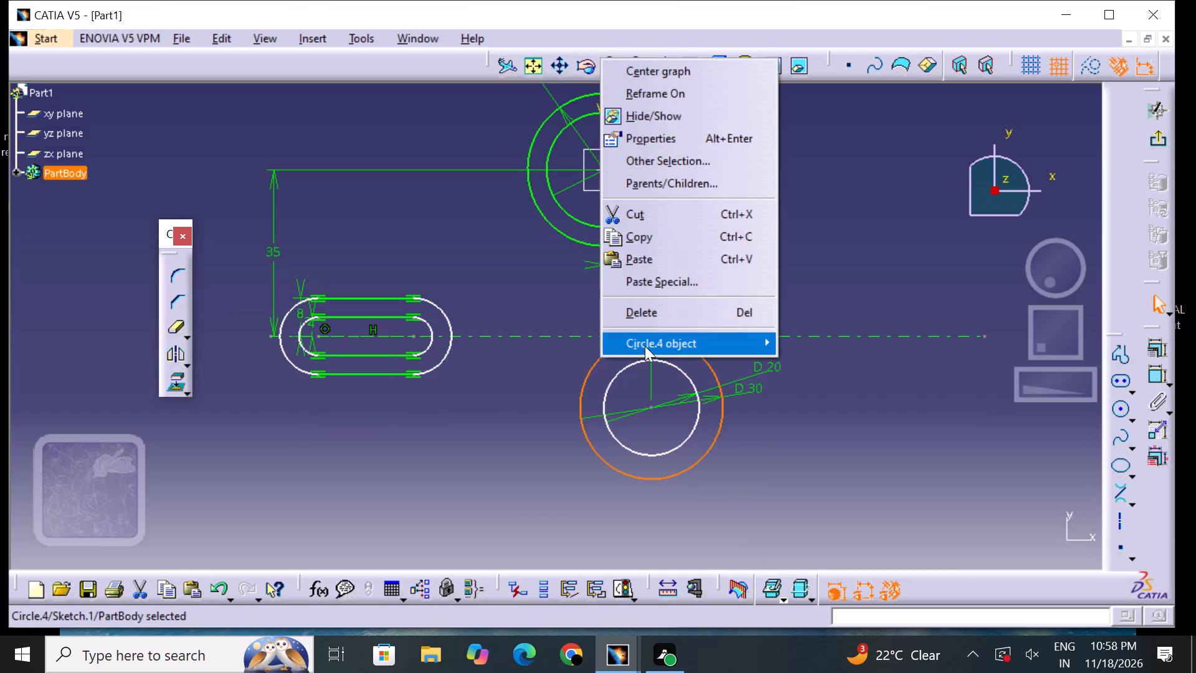
{"action": "left_click", "coordinate": [665, 305]}
{"action": "left_click", "coordinate": [640, 373]}
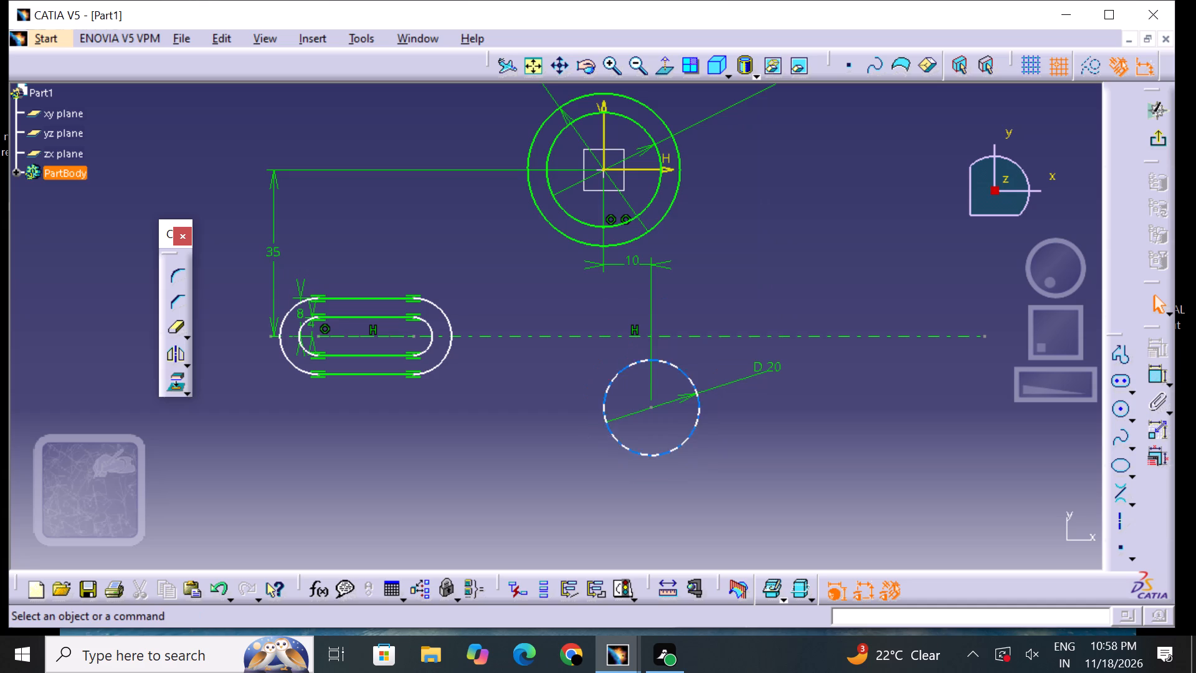
{"action": "left_click", "coordinate": [640, 357]}
{"action": "right_click", "coordinate": [640, 357]}
{"action": "left_click", "coordinate": [685, 313]}
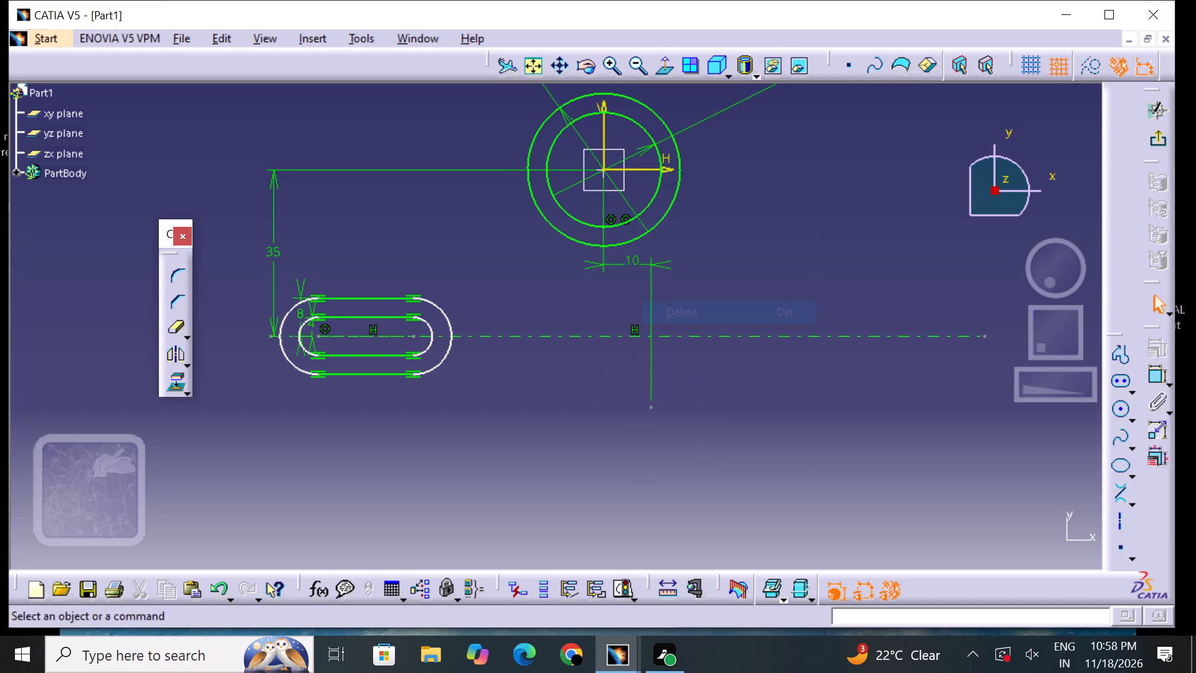
{"action": "left_click", "coordinate": [650, 353]}
{"action": "right_click", "coordinate": [649, 353]}
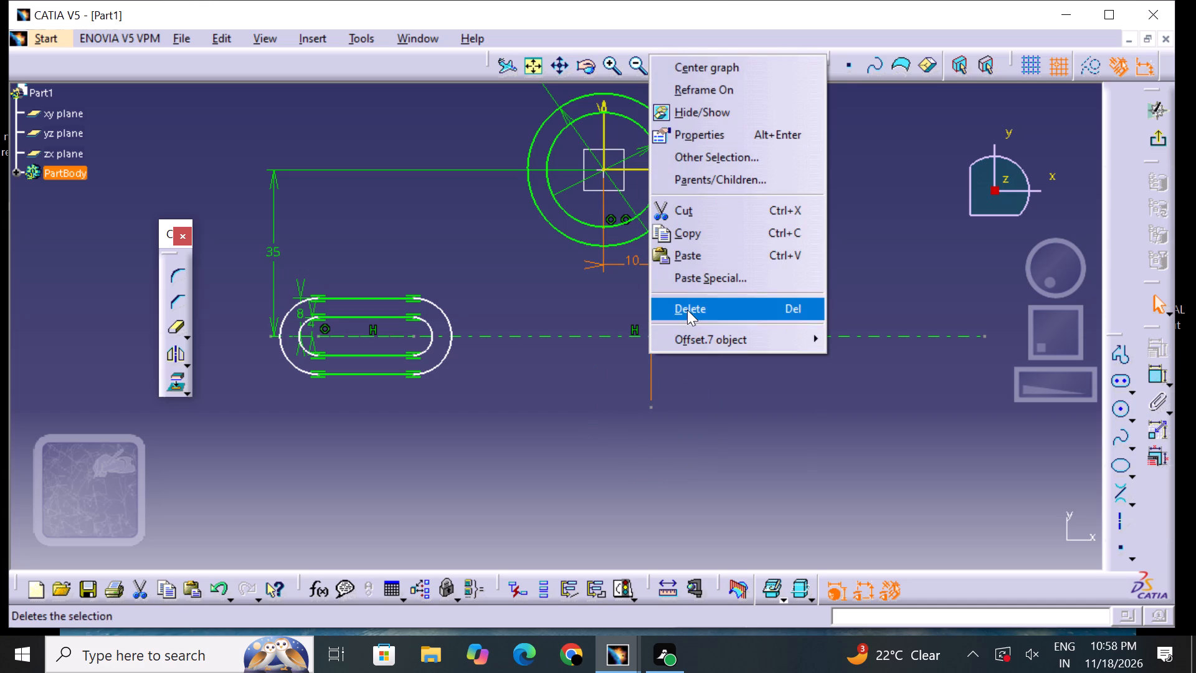
{"action": "left_click", "coordinate": [687, 310]}
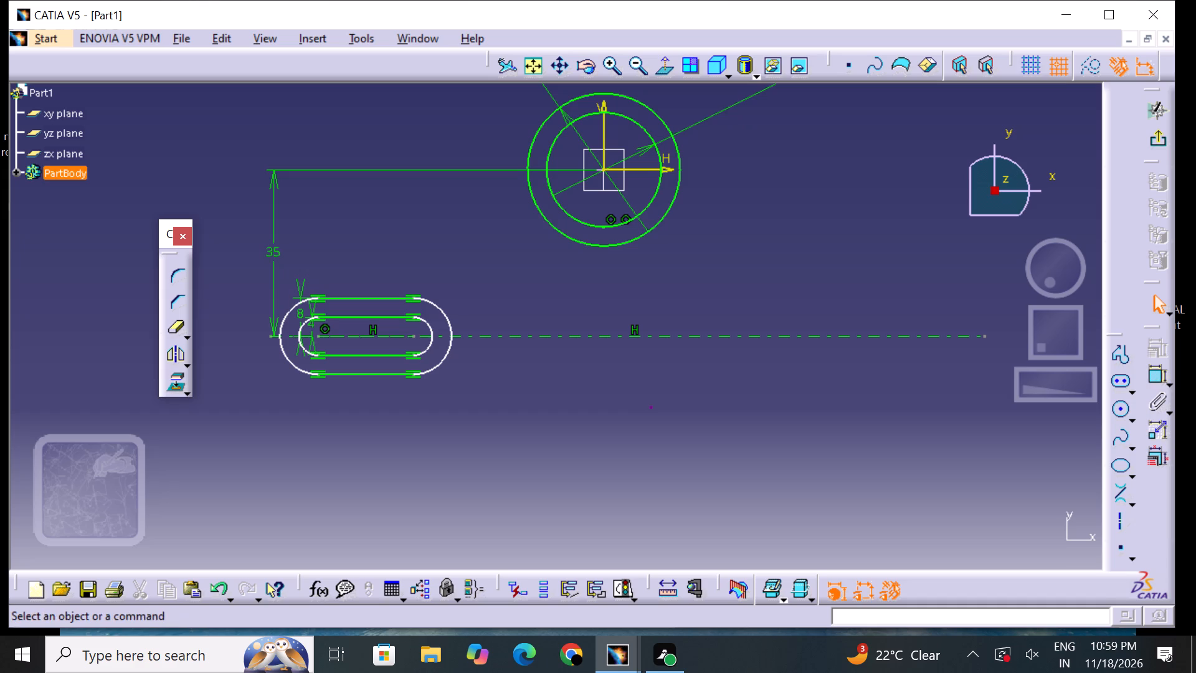
{"action": "left_click", "coordinate": [652, 404]}
{"action": "right_click", "coordinate": [652, 404]}
{"action": "left_click", "coordinate": [691, 370]}
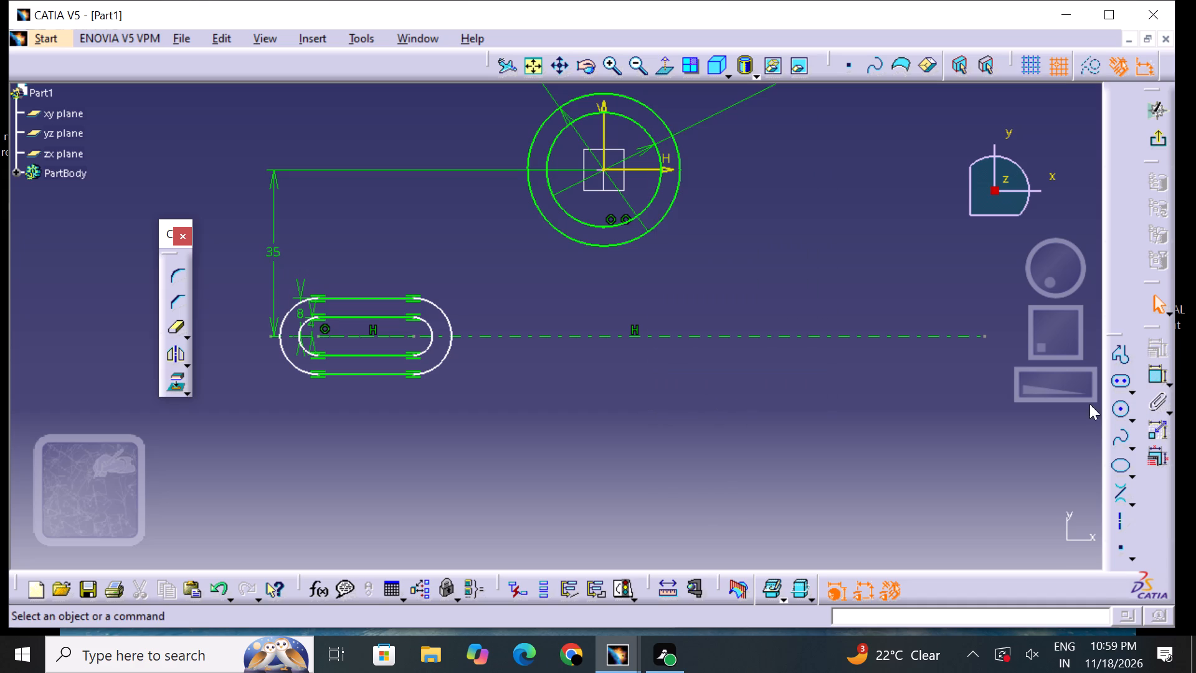
Sketch a circle of about 18 mm radius centred on the axis line at H 20 mm, V -35 mm.
{"action": "left_click", "coordinate": [1125, 409]}
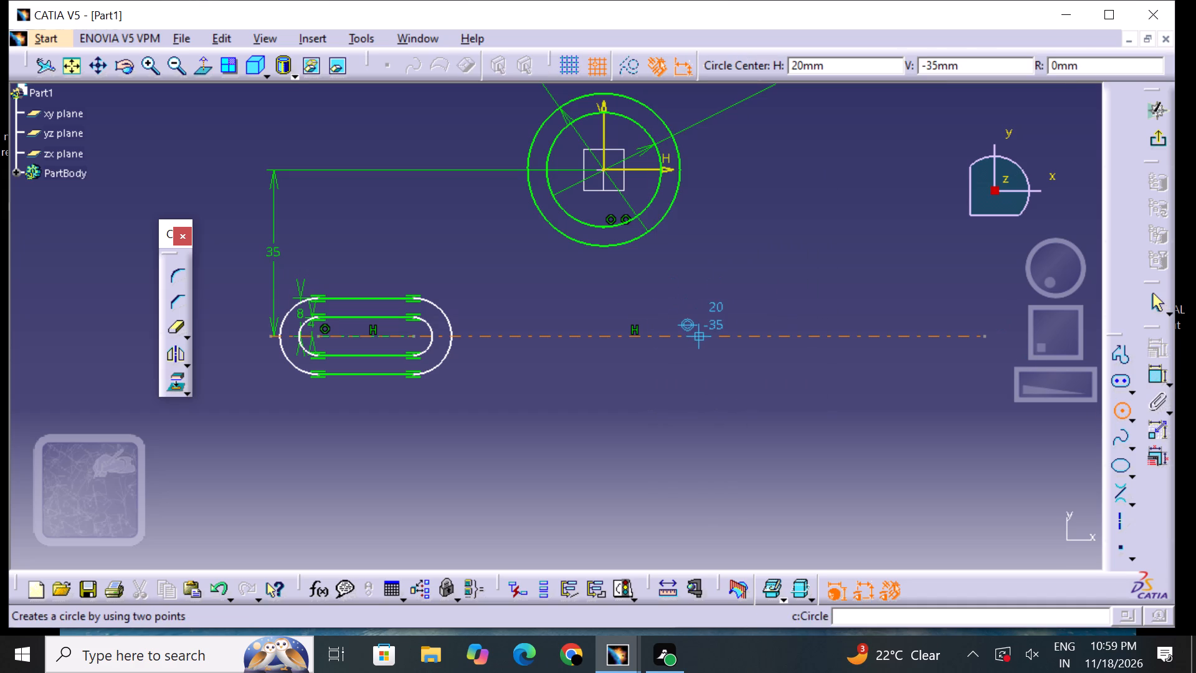
{"action": "left_click", "coordinate": [680, 338]}
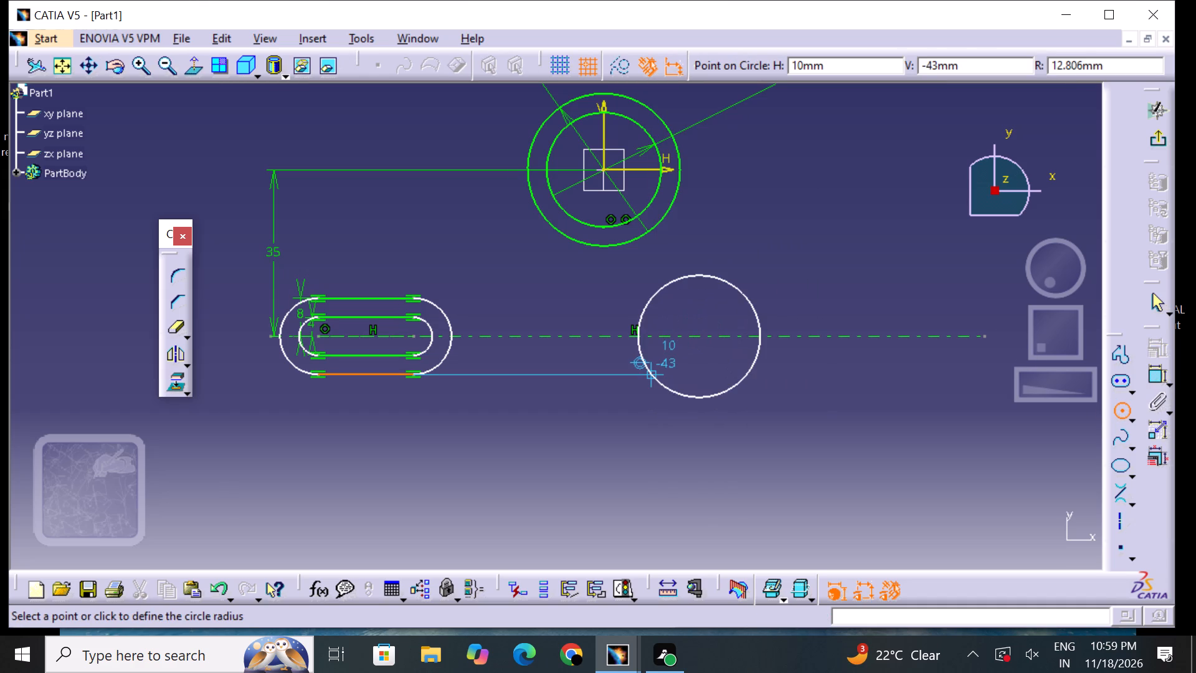
{"action": "left_click", "coordinate": [646, 396]}
{"action": "left_click", "coordinate": [817, 488]}
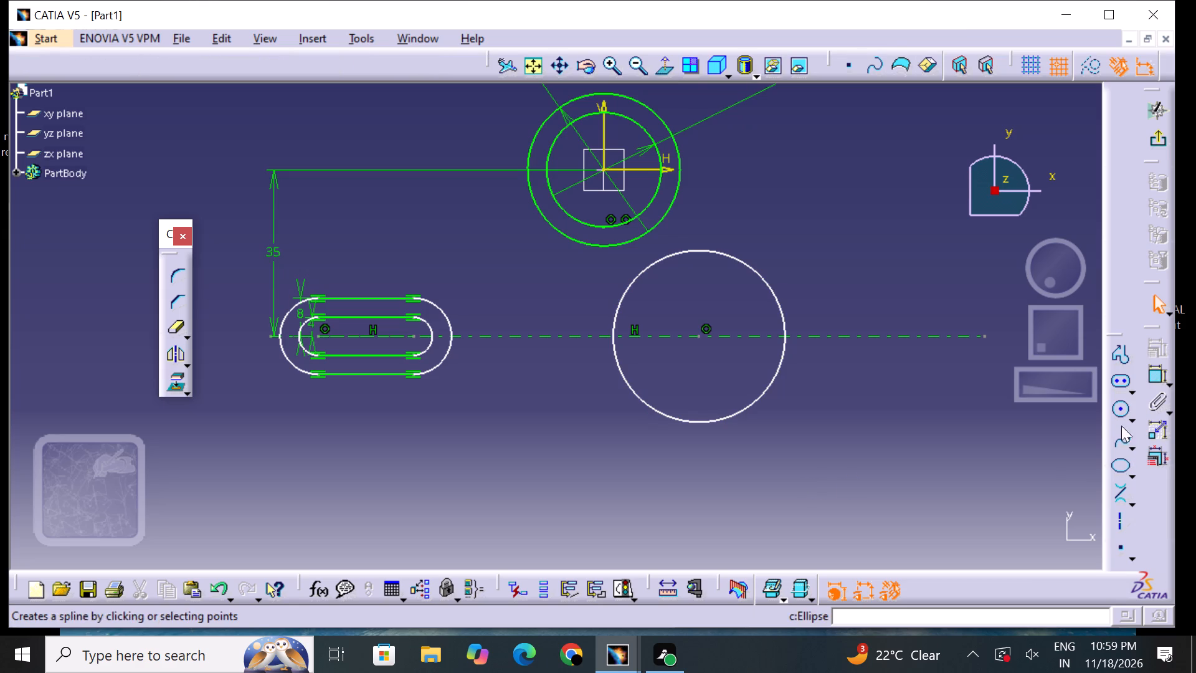
Sketch a concentric circle of 15 mm radius inside the new circle on the axis line.
{"action": "left_click", "coordinate": [1121, 419]}
{"action": "left_click_drag", "start_coordinate": [704, 340], "coordinate": [703, 342]}
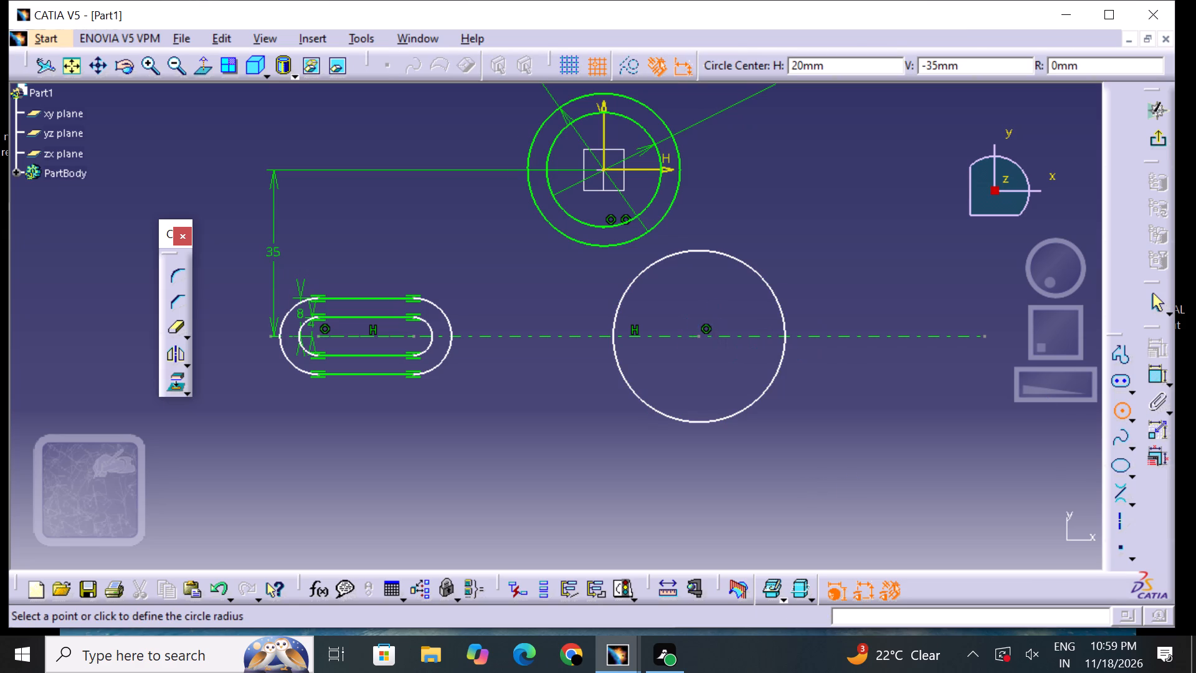
{"action": "left_click_drag", "start_coordinate": [703, 342], "coordinate": [703, 348]}
{"action": "left_click", "coordinate": [710, 389]}
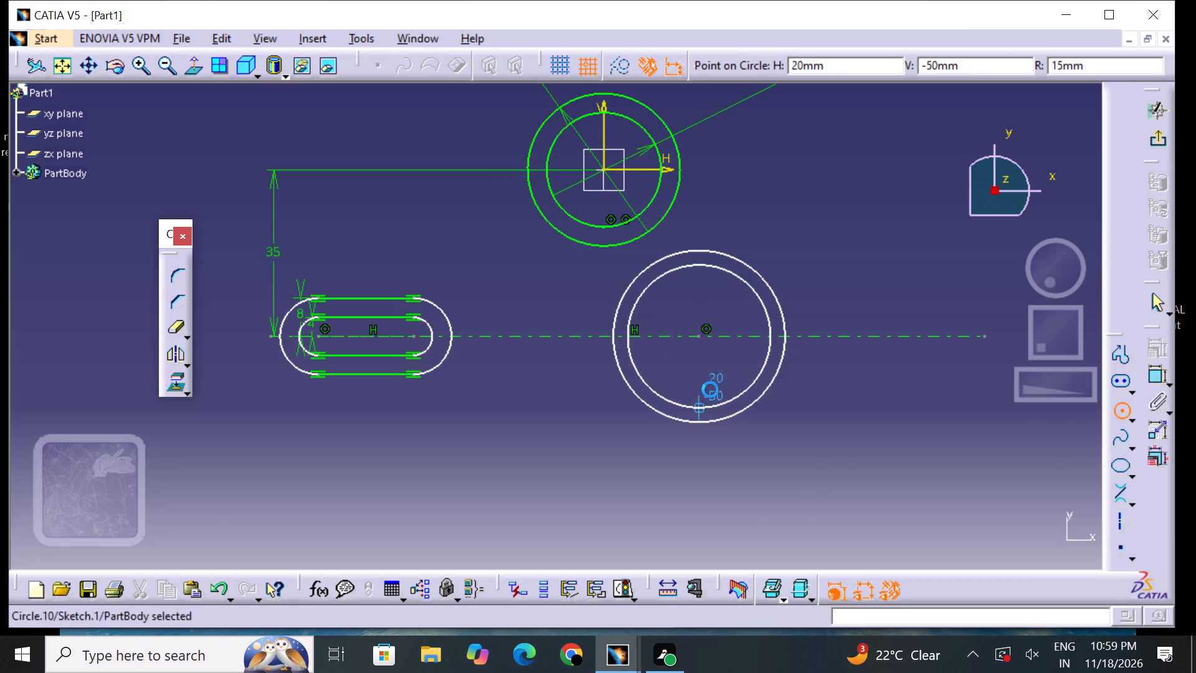
{"action": "left_click", "coordinate": [852, 442]}
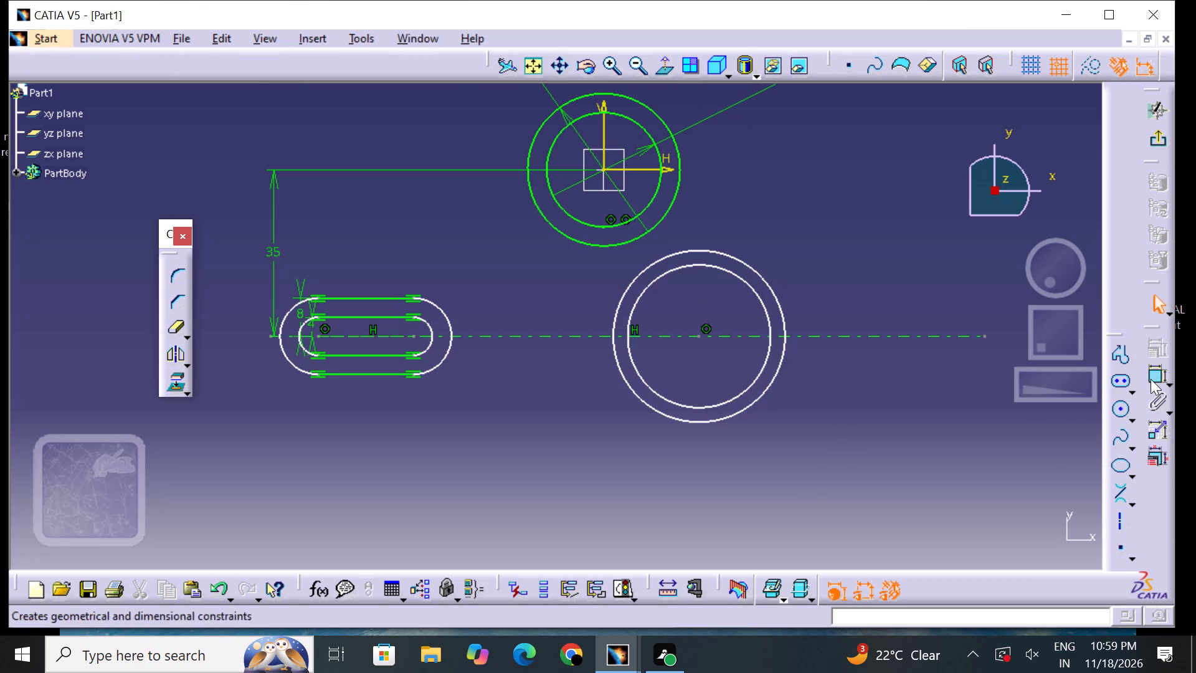
Dimension the diameter of the inner circle of the new pair on the axis line.
{"action": "left_click", "coordinate": [1151, 379]}
{"action": "left_click", "coordinate": [756, 384]}
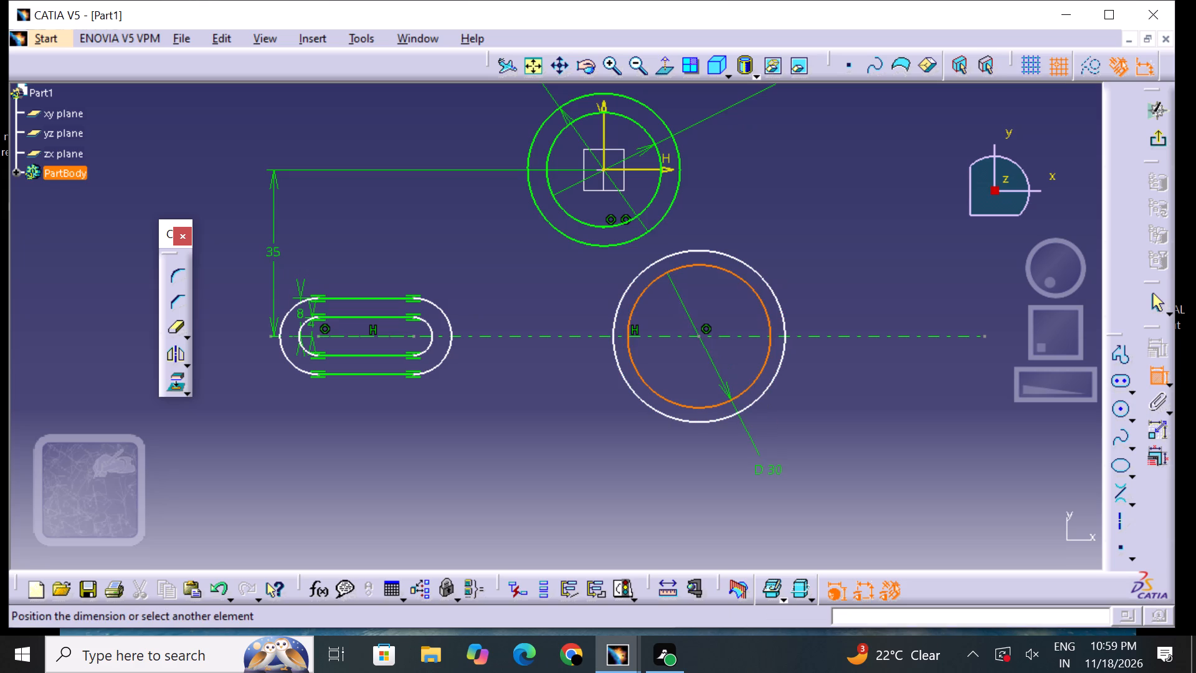
{"action": "left_click", "coordinate": [775, 492]}
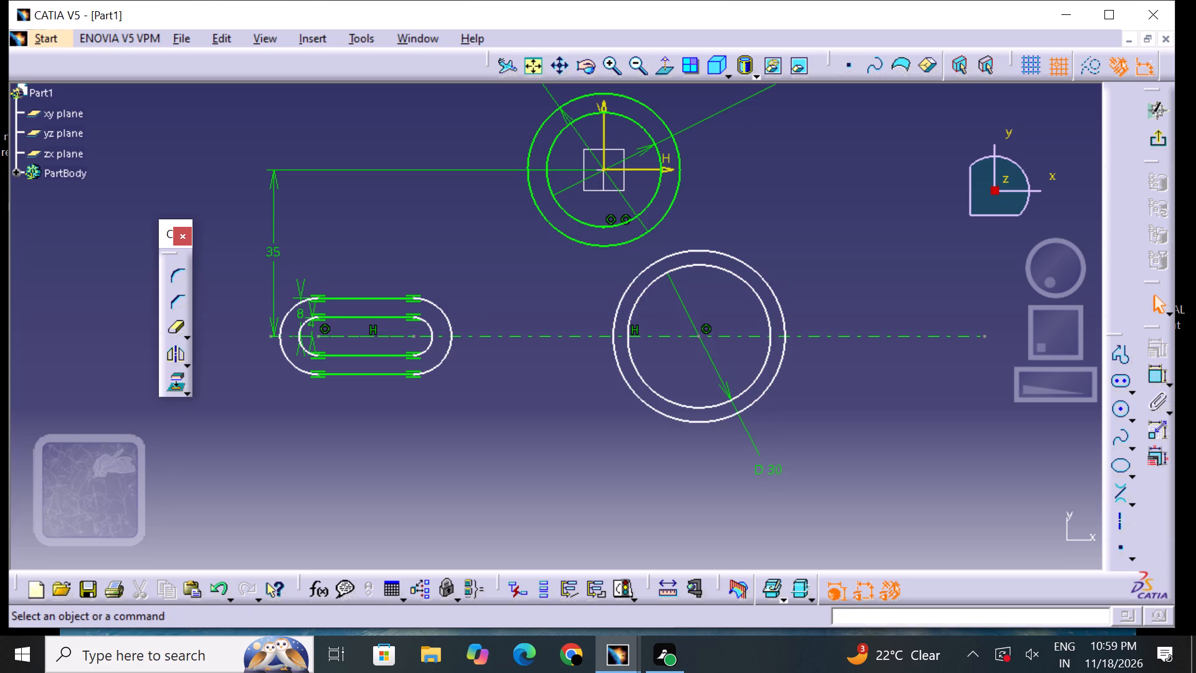
{"action": "left_click", "coordinate": [895, 459]}
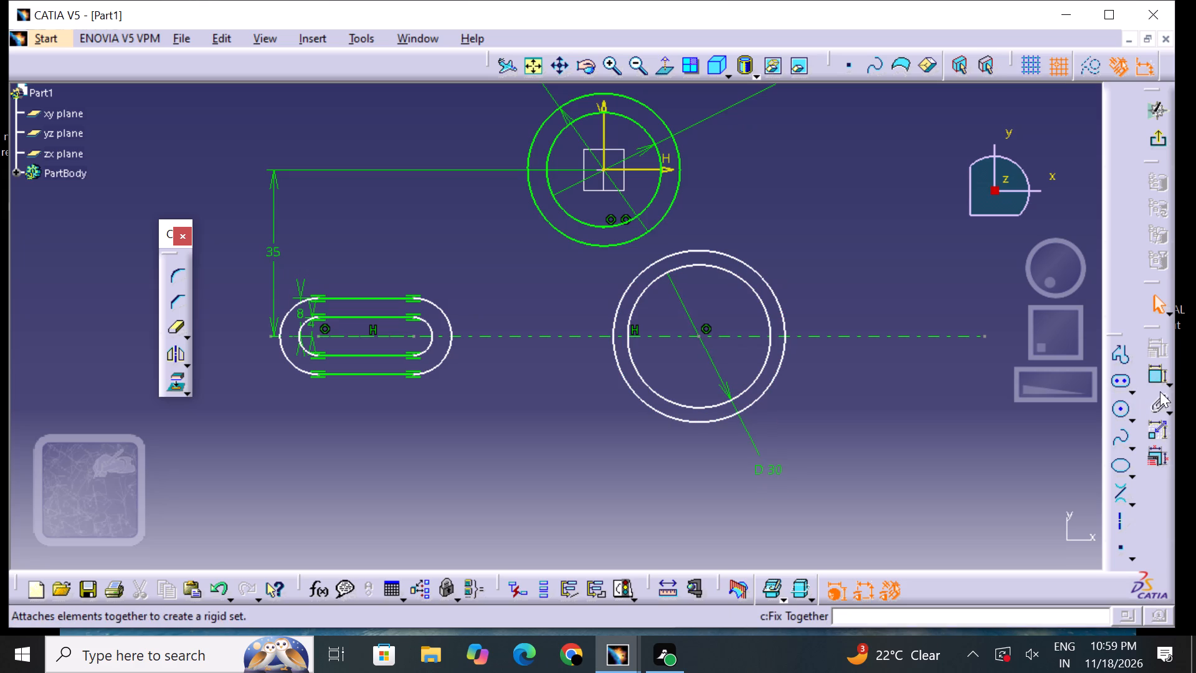
Dimension the diameter of the outer circle of the pair on the axis line and set it to 20 mm.
{"action": "left_click", "coordinate": [1157, 384]}
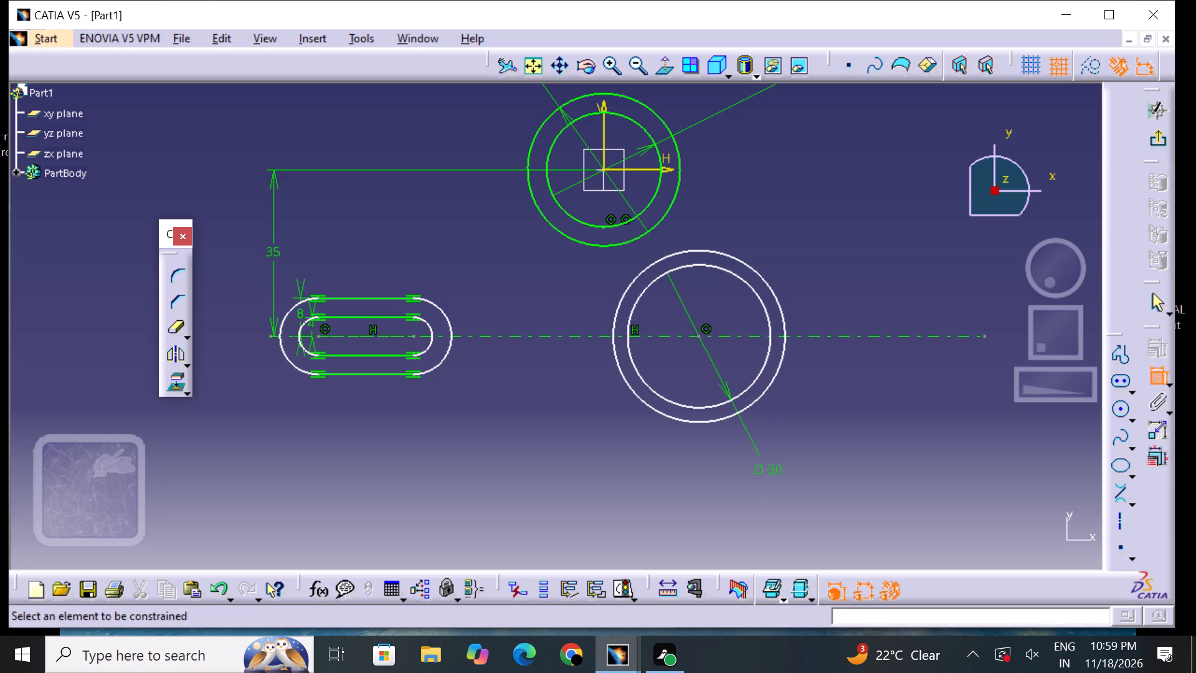
{"action": "left_click", "coordinate": [767, 393]}
{"action": "left_click", "coordinate": [796, 437]}
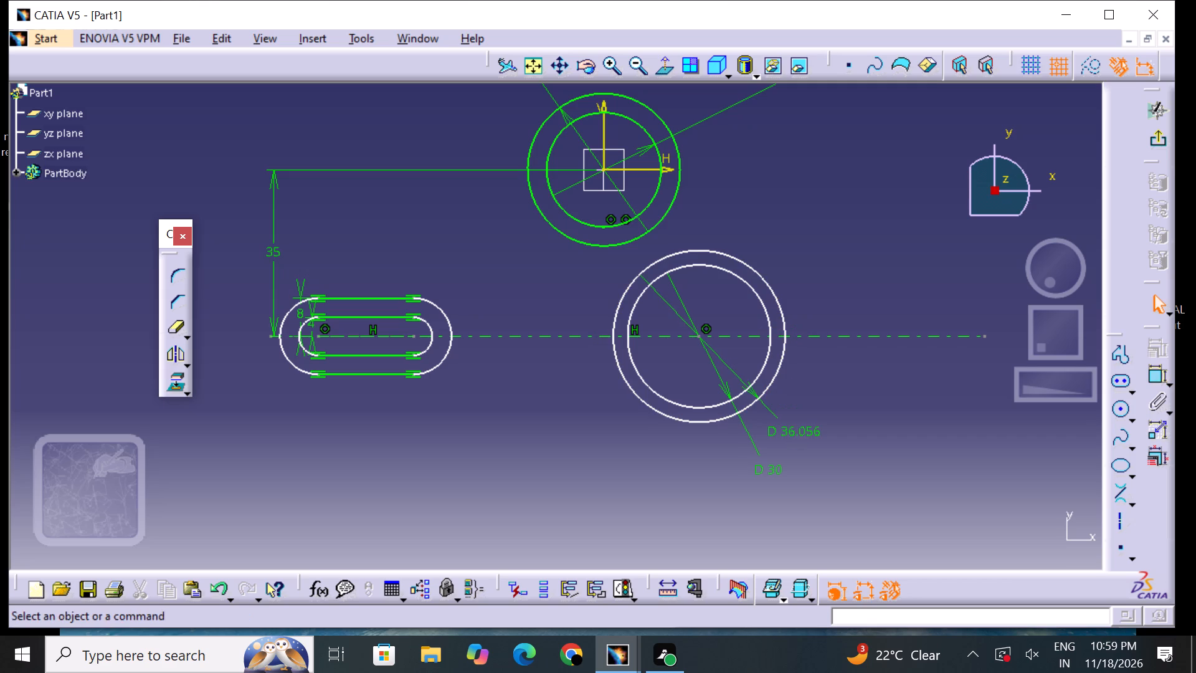
{"action": "double_click", "coordinate": [803, 429]}
{"action": "key", "text": "BackSpace"}
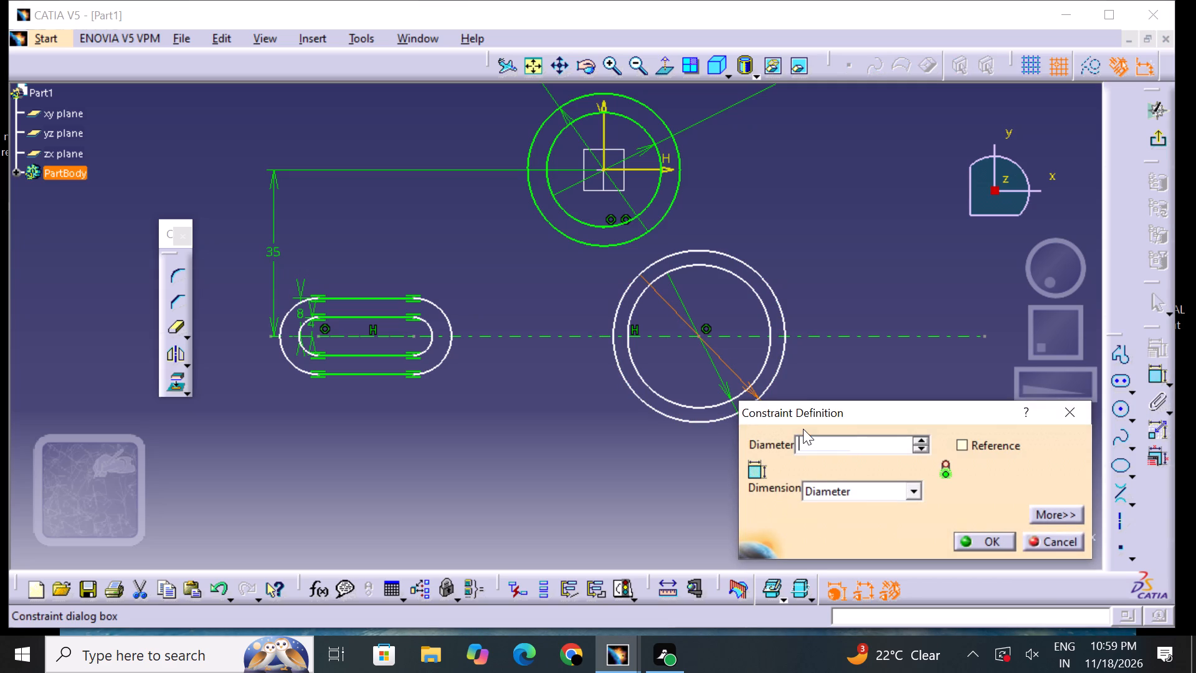
{"action": "key", "text": "3"}
{"action": "key", "text": "BackSpace"}
{"action": "type", "text": "20"}
{"action": "key", "text": "Return"}
{"action": "left_click", "coordinate": [810, 425]}
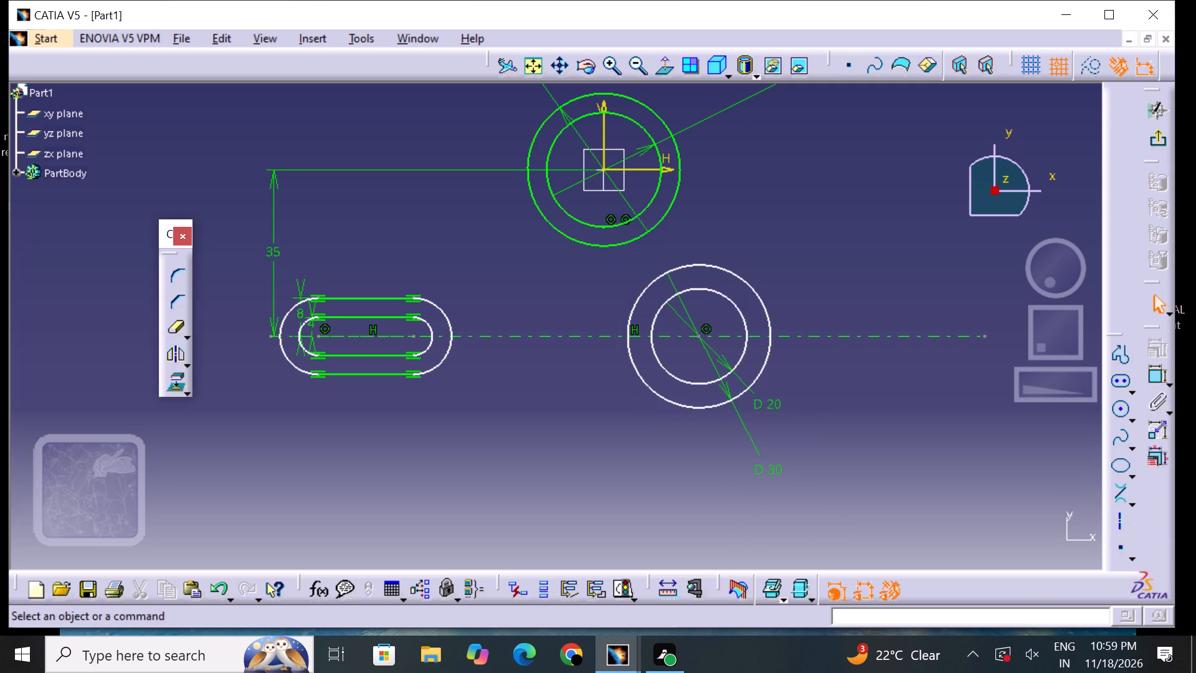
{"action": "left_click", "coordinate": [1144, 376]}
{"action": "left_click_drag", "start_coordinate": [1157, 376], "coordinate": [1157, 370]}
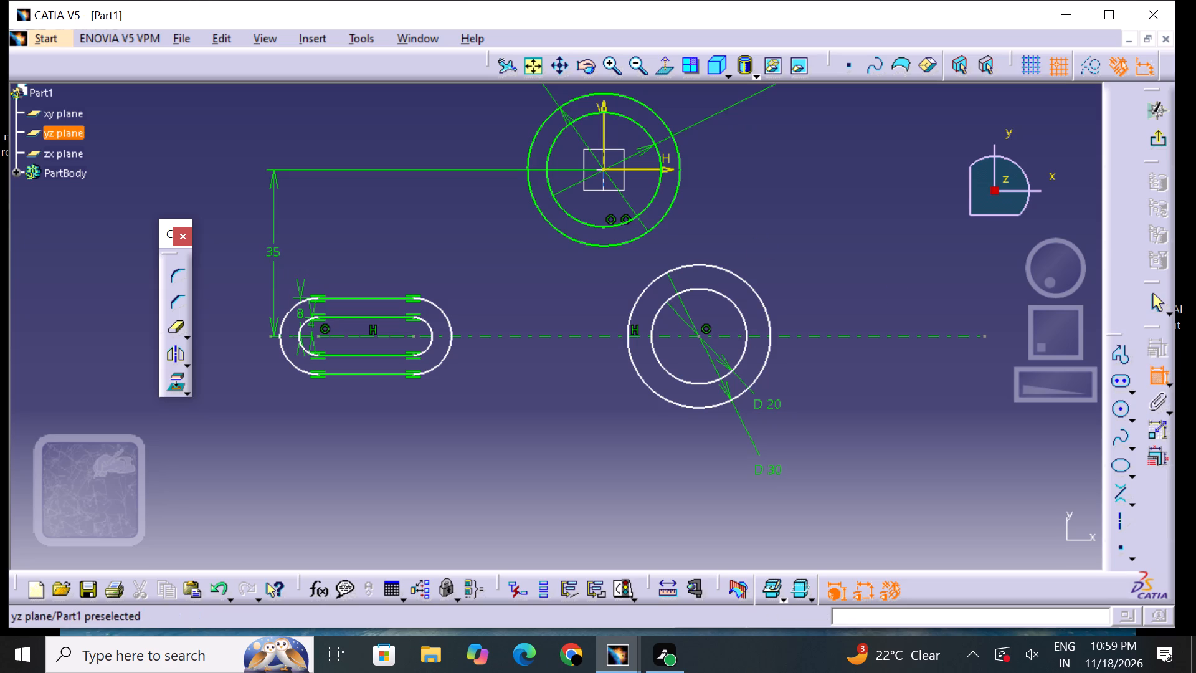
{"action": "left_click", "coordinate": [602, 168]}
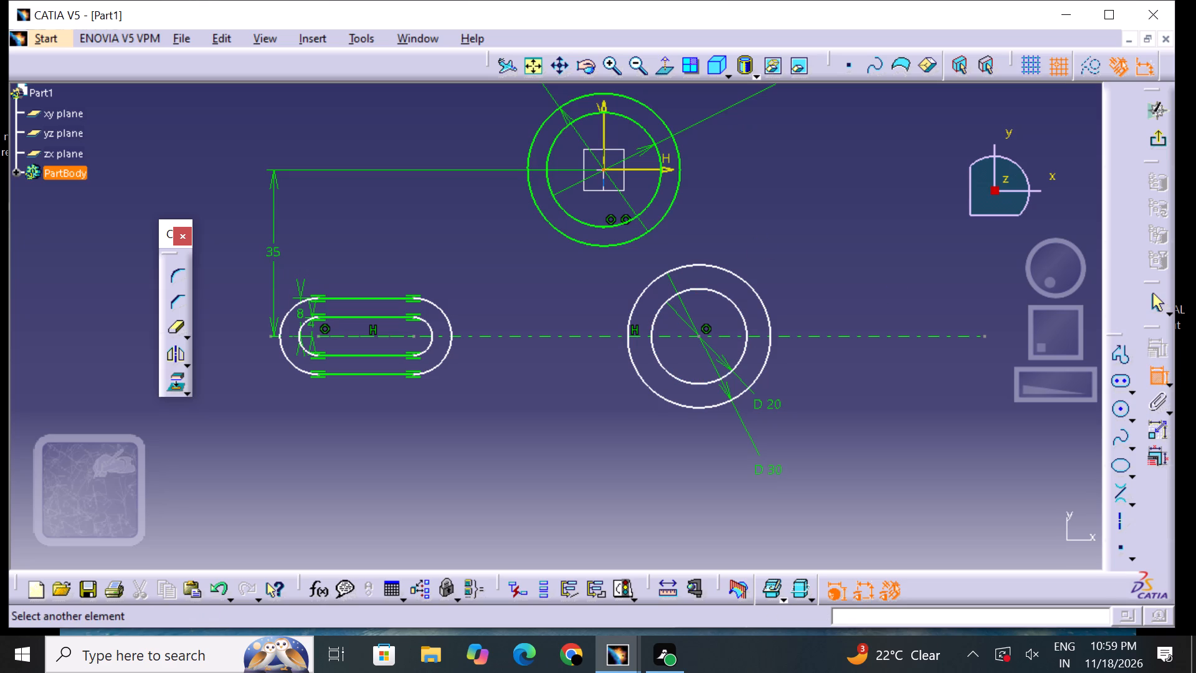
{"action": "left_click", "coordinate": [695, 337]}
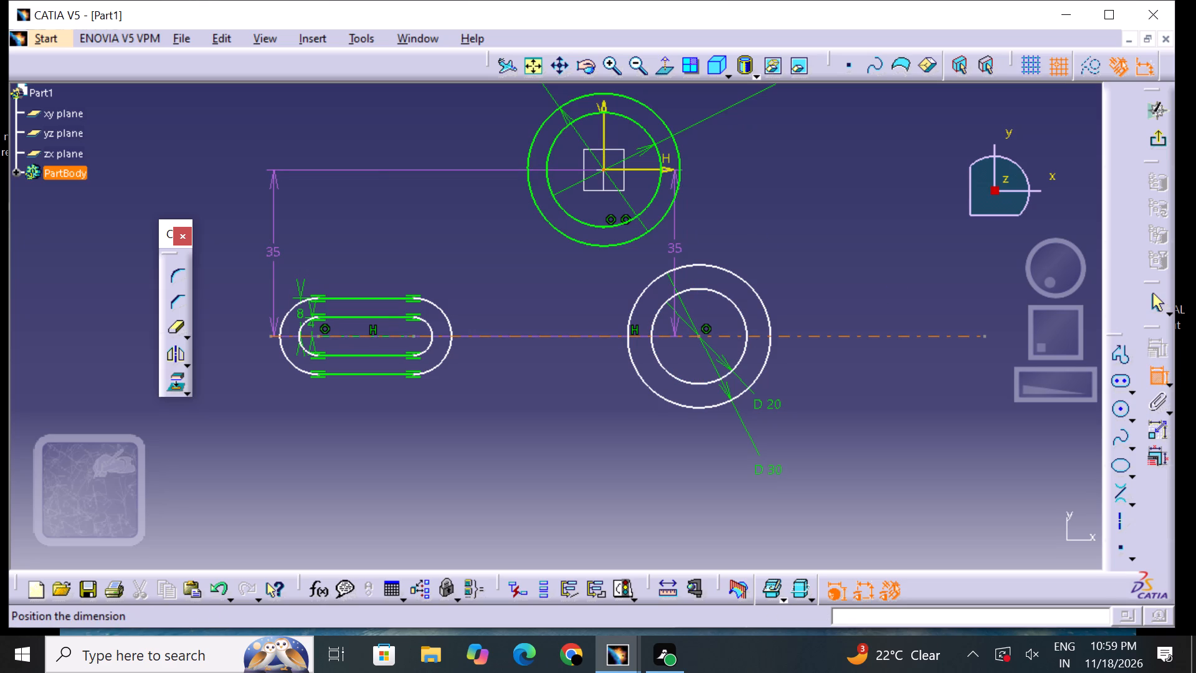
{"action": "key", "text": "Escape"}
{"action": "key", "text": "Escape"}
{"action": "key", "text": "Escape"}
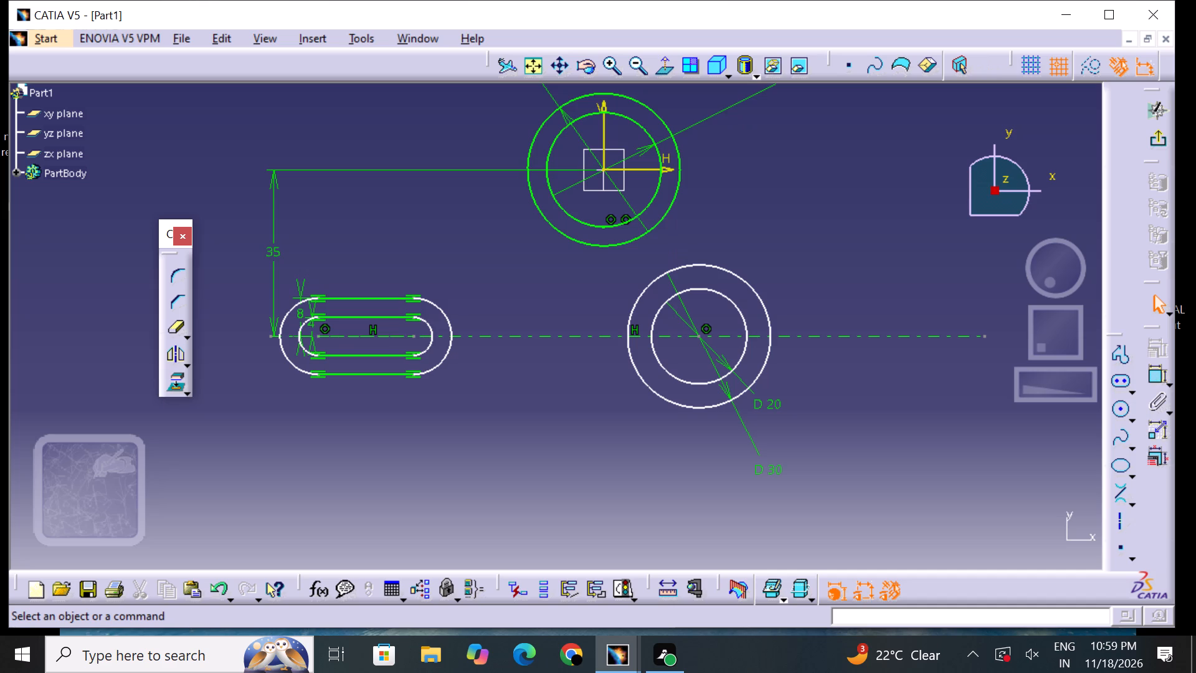
Dimension the horizontal distance between the origin and the centre of the concentric circles on the axis line, and set it to 10 mm.
{"action": "left_click", "coordinate": [1158, 378]}
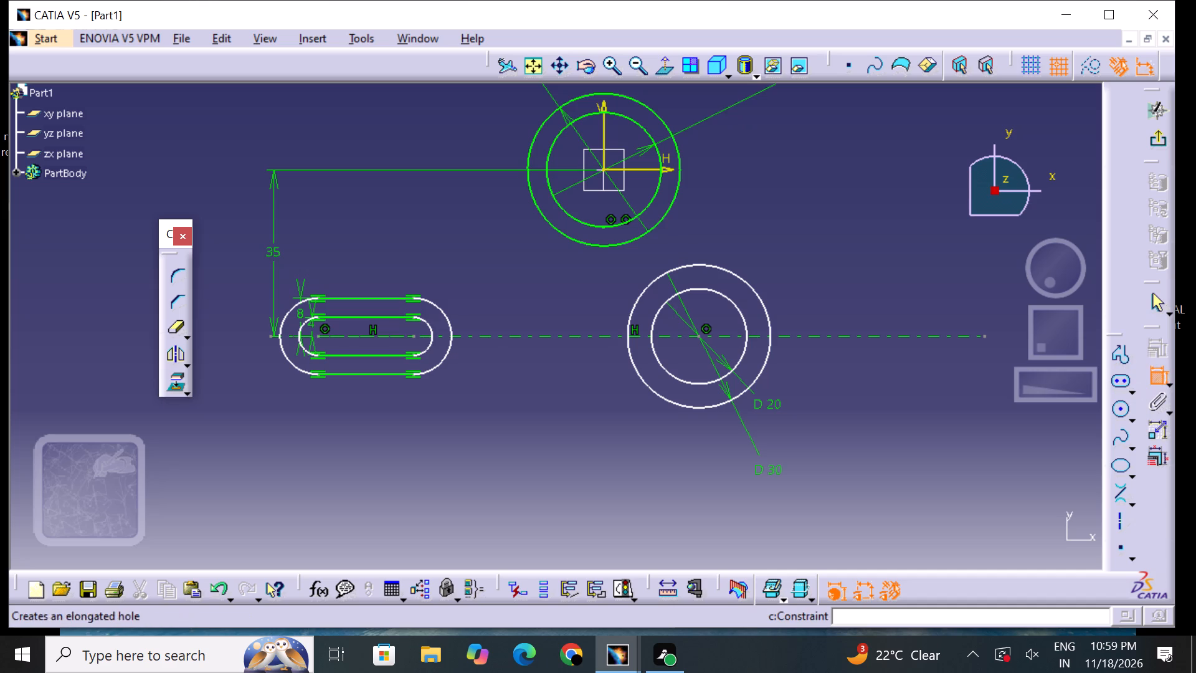
{"action": "left_click", "coordinate": [697, 334]}
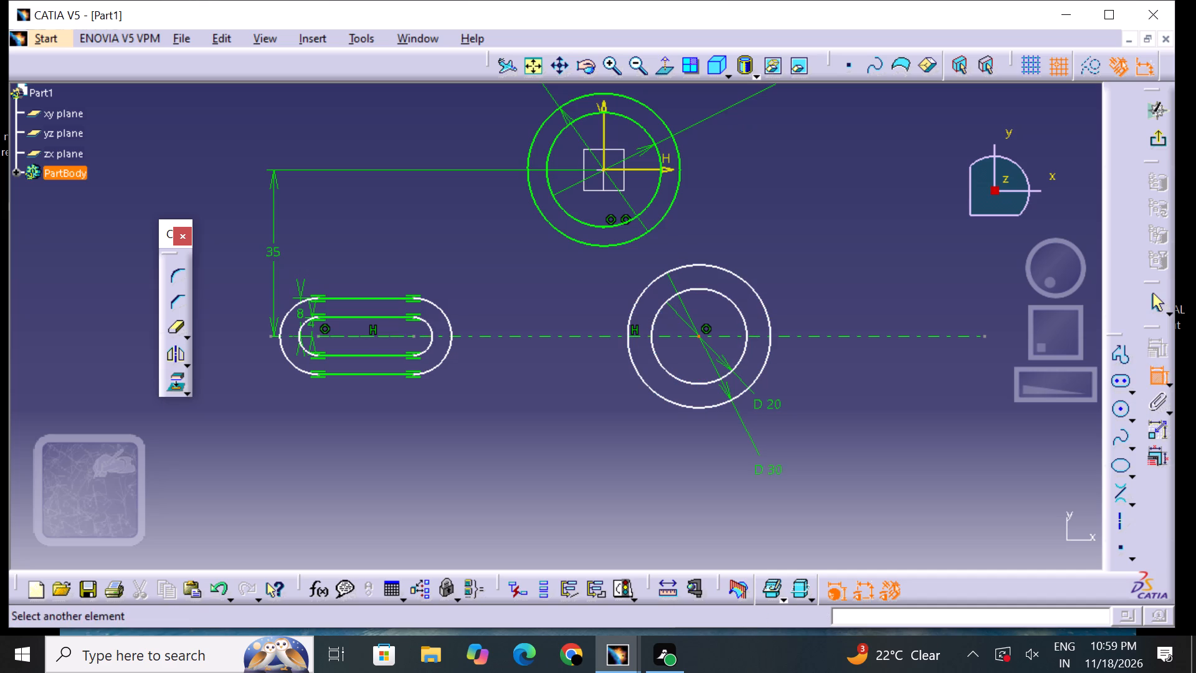
{"action": "left_click", "coordinate": [604, 169]}
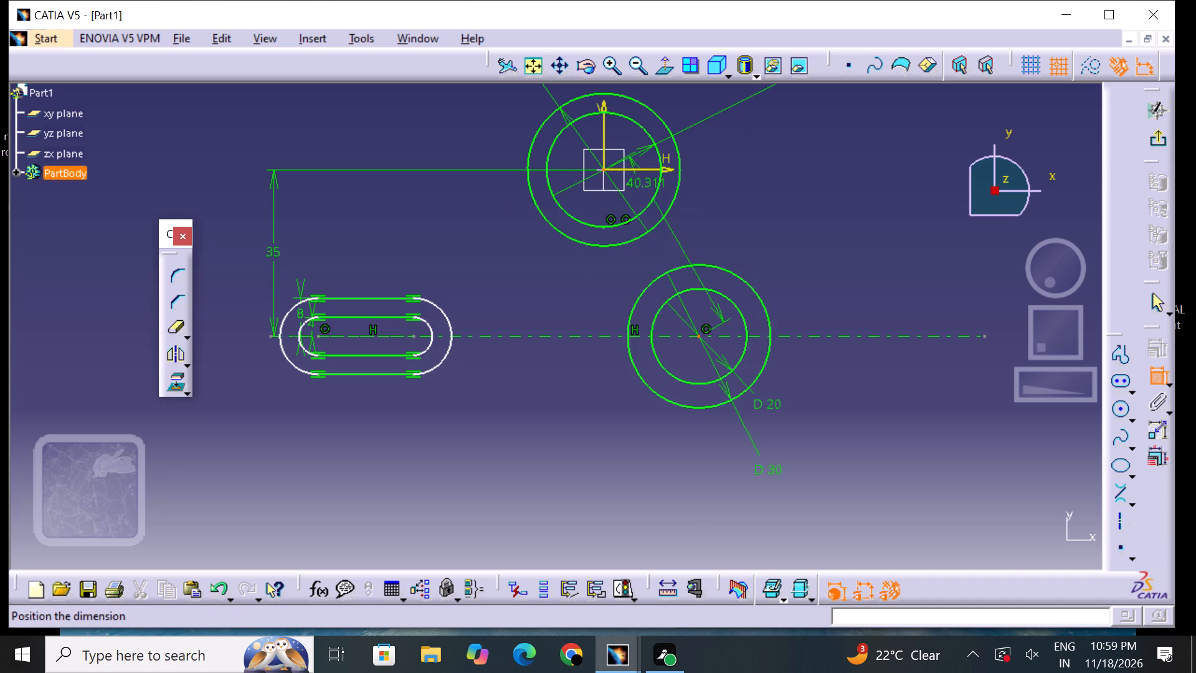
{"action": "right_click", "coordinate": [678, 195]}
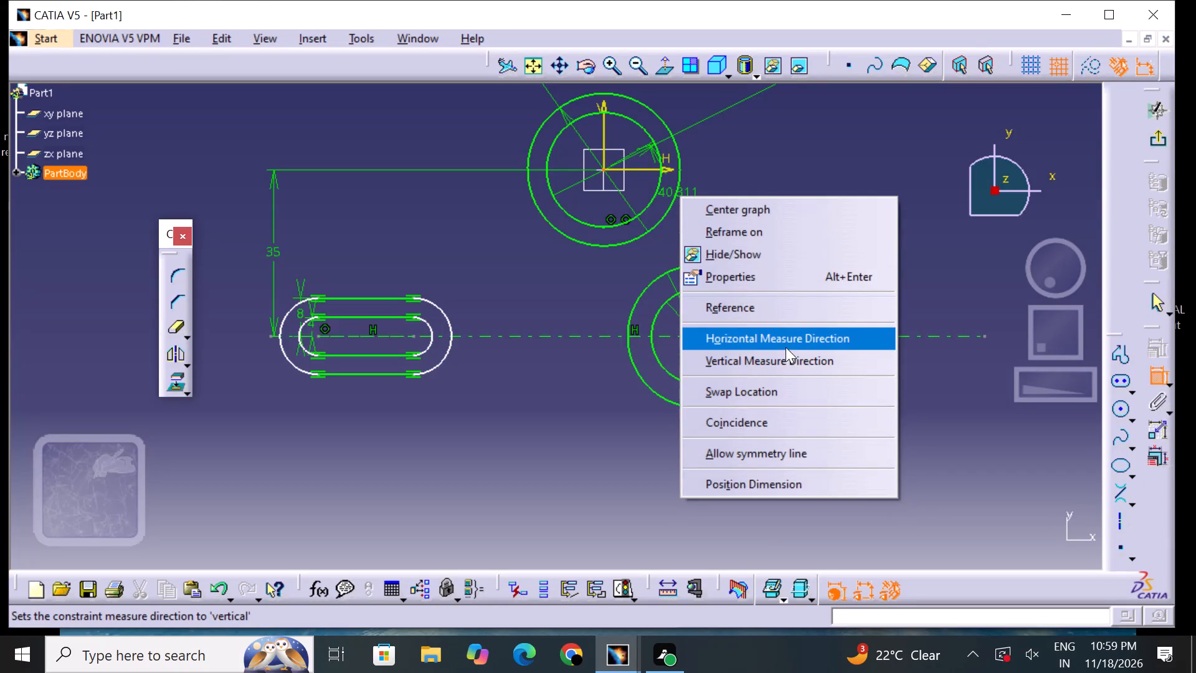
{"action": "left_click", "coordinate": [787, 345]}
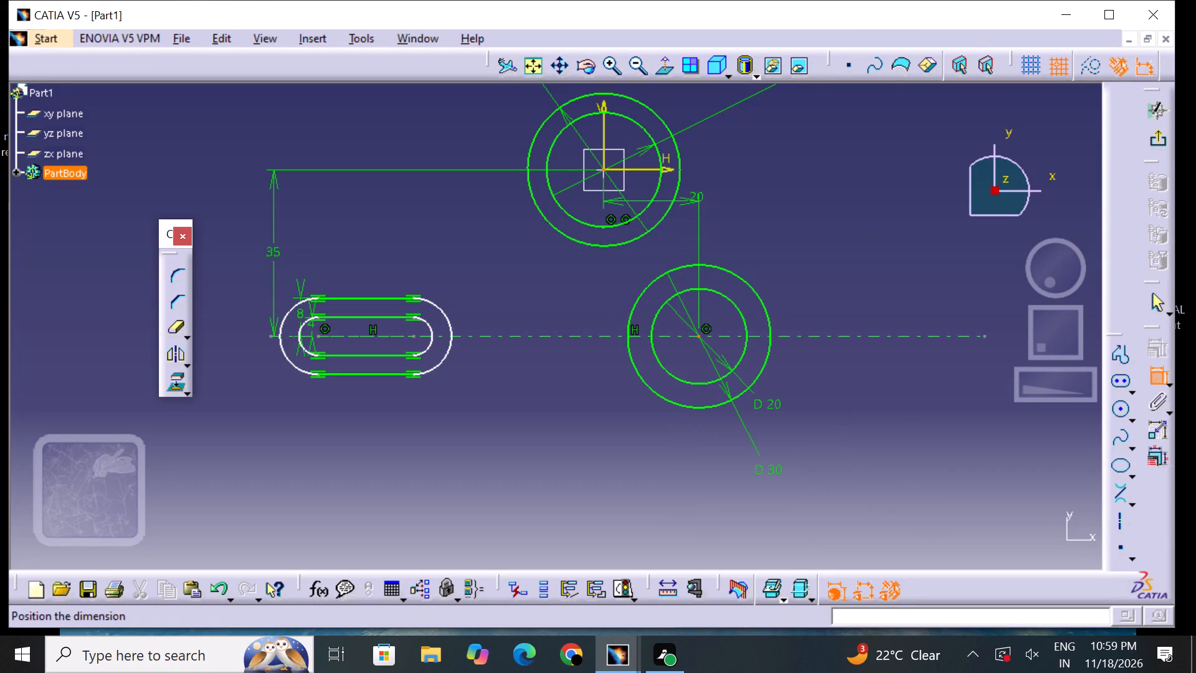
{"action": "left_click", "coordinate": [712, 193]}
{"action": "double_click", "coordinate": [714, 192]}
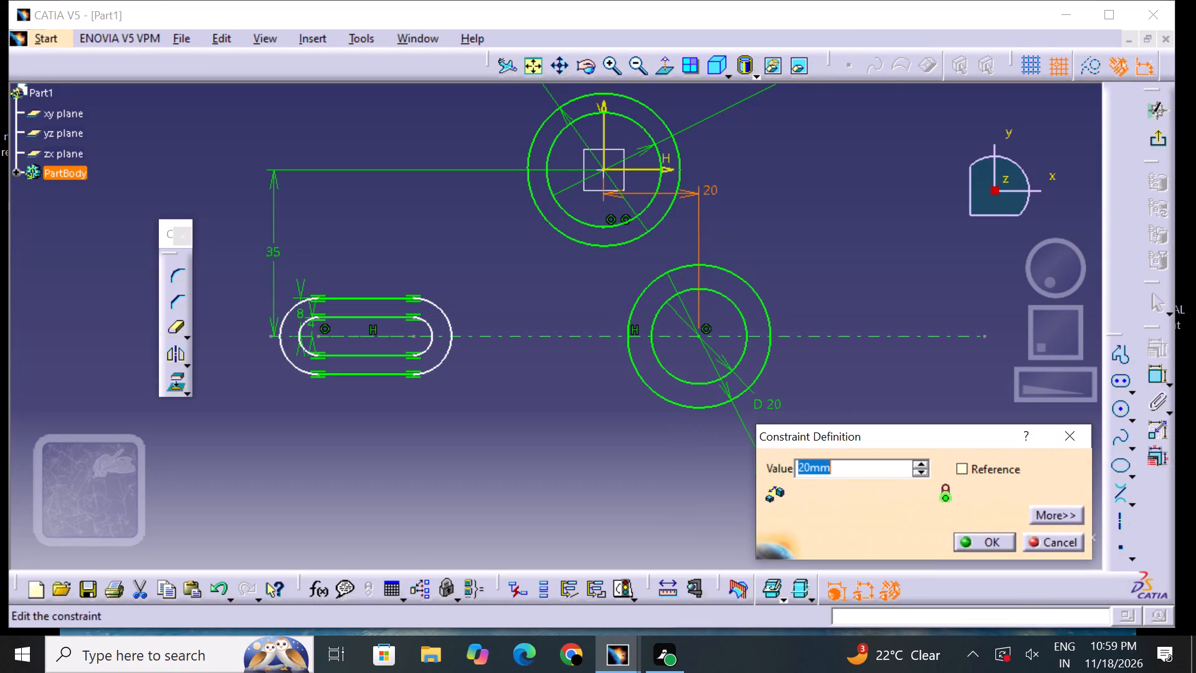
{"action": "key", "text": "BackSpace"}
{"action": "type", "text": "10"}
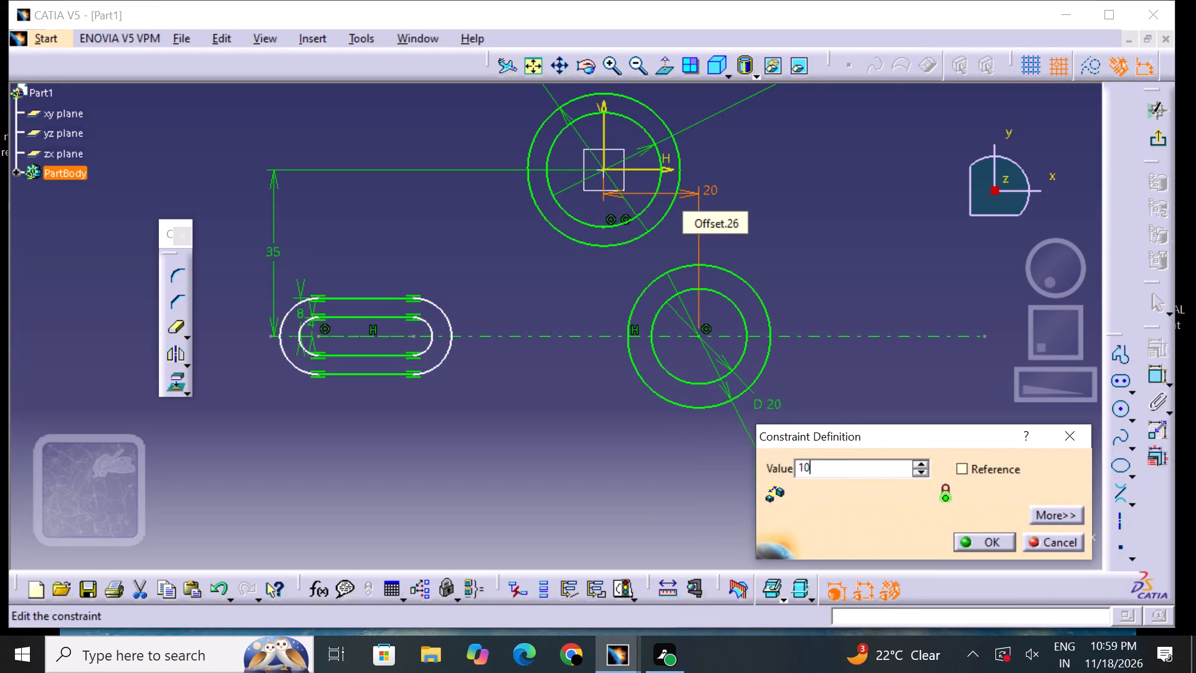
{"action": "key", "text": "Return"}
{"action": "left_click", "coordinate": [771, 238]}
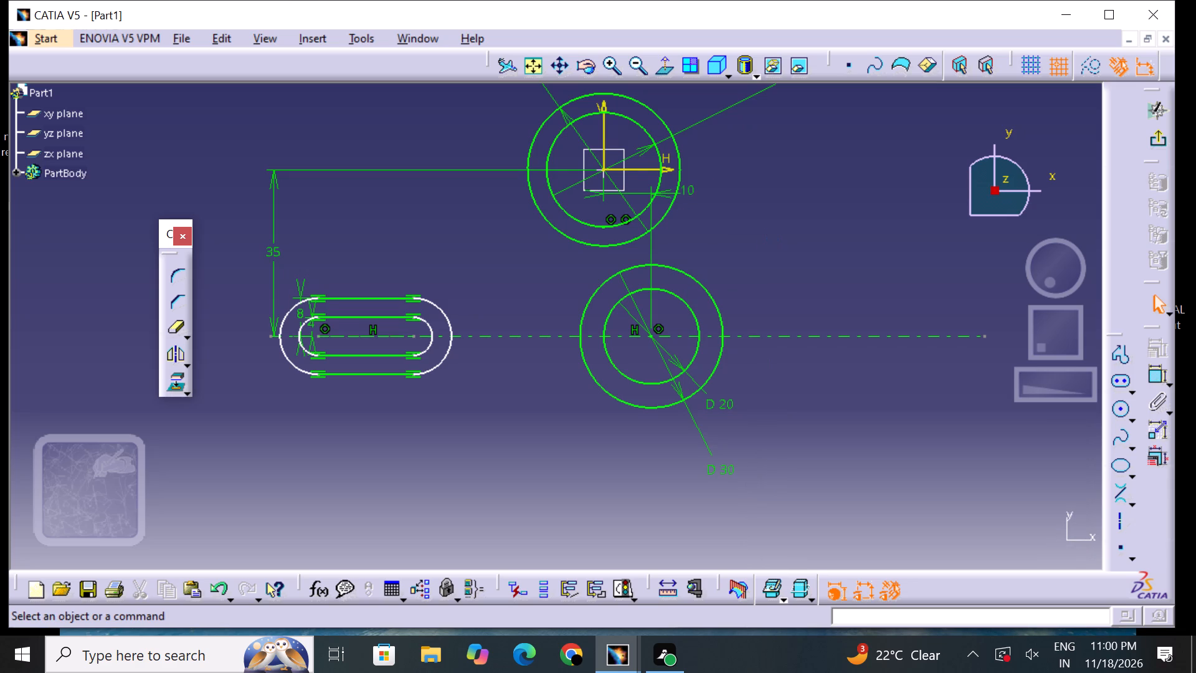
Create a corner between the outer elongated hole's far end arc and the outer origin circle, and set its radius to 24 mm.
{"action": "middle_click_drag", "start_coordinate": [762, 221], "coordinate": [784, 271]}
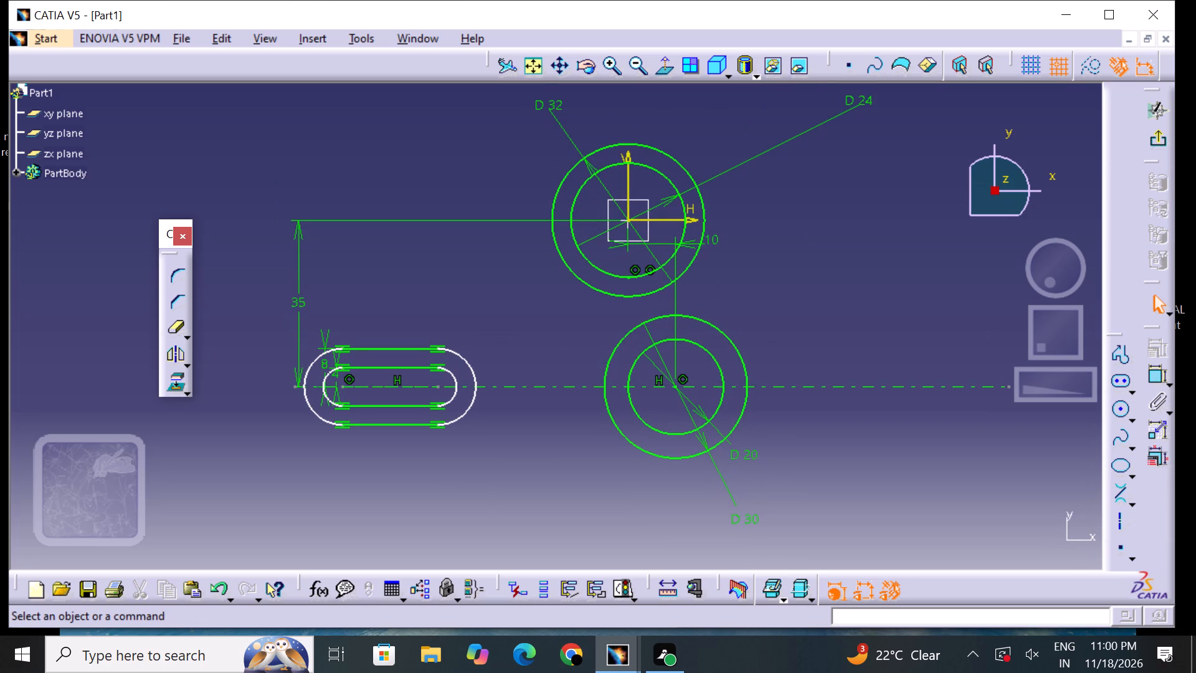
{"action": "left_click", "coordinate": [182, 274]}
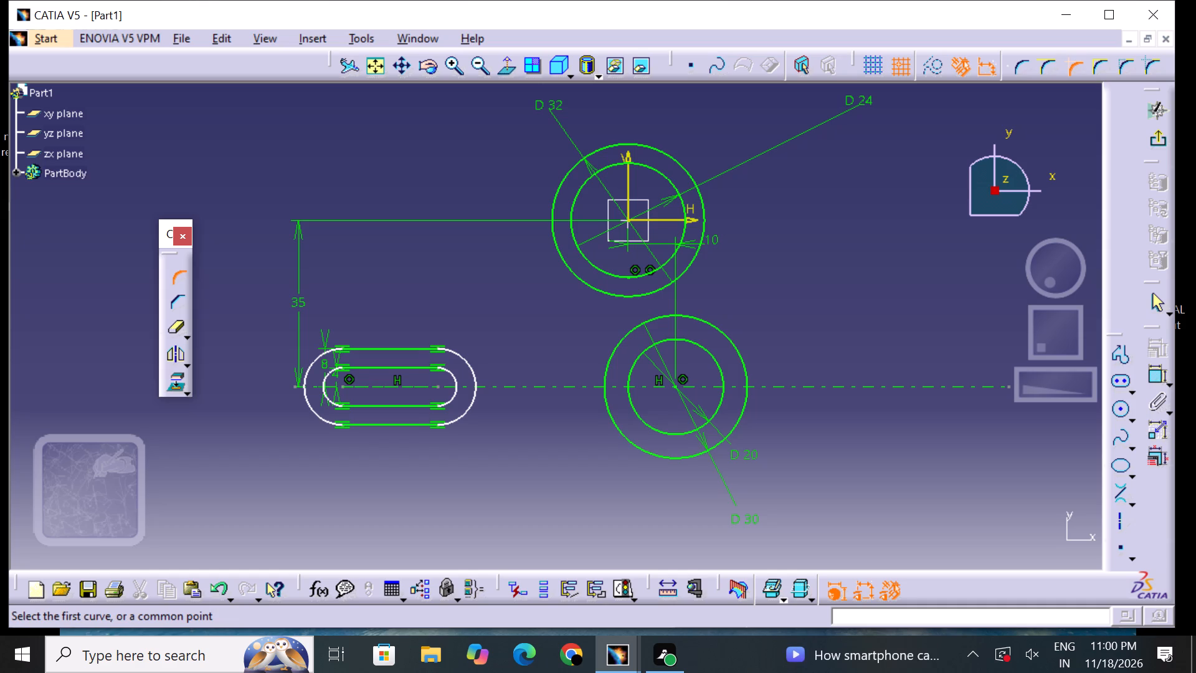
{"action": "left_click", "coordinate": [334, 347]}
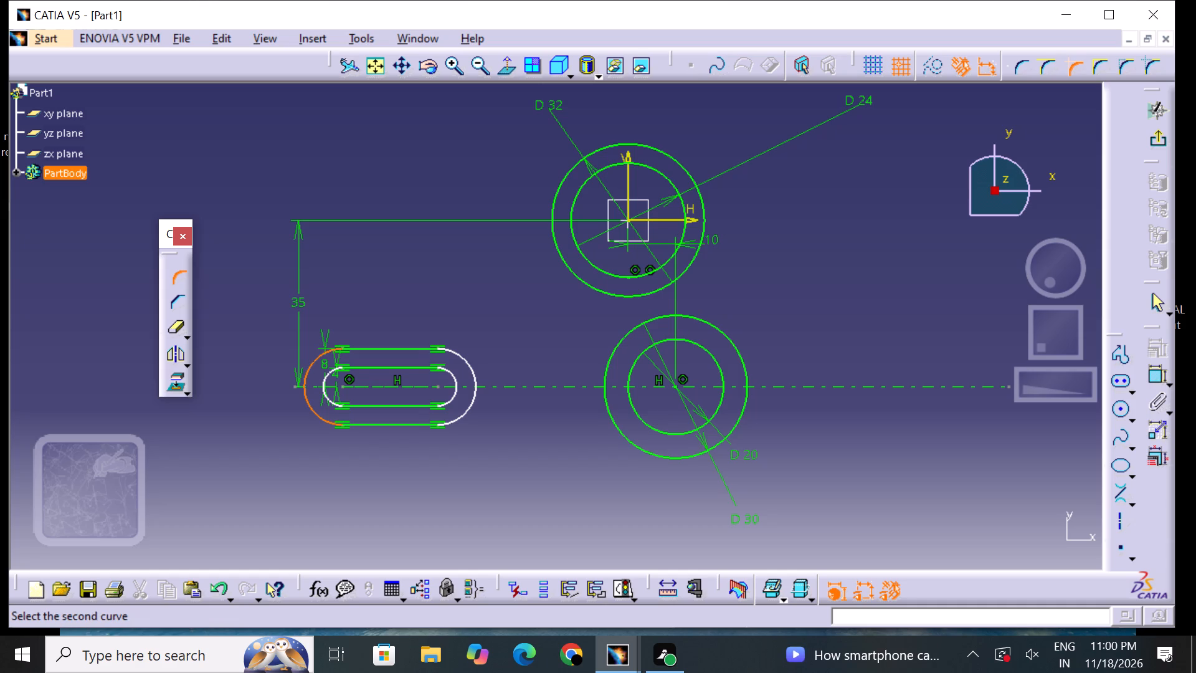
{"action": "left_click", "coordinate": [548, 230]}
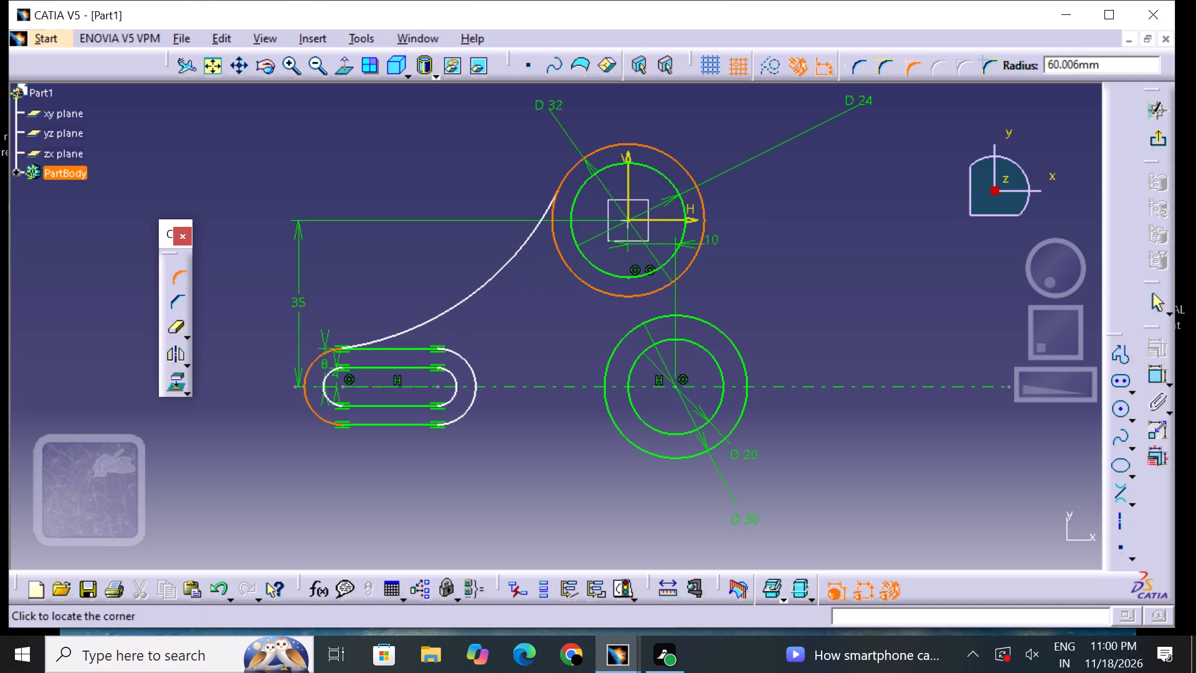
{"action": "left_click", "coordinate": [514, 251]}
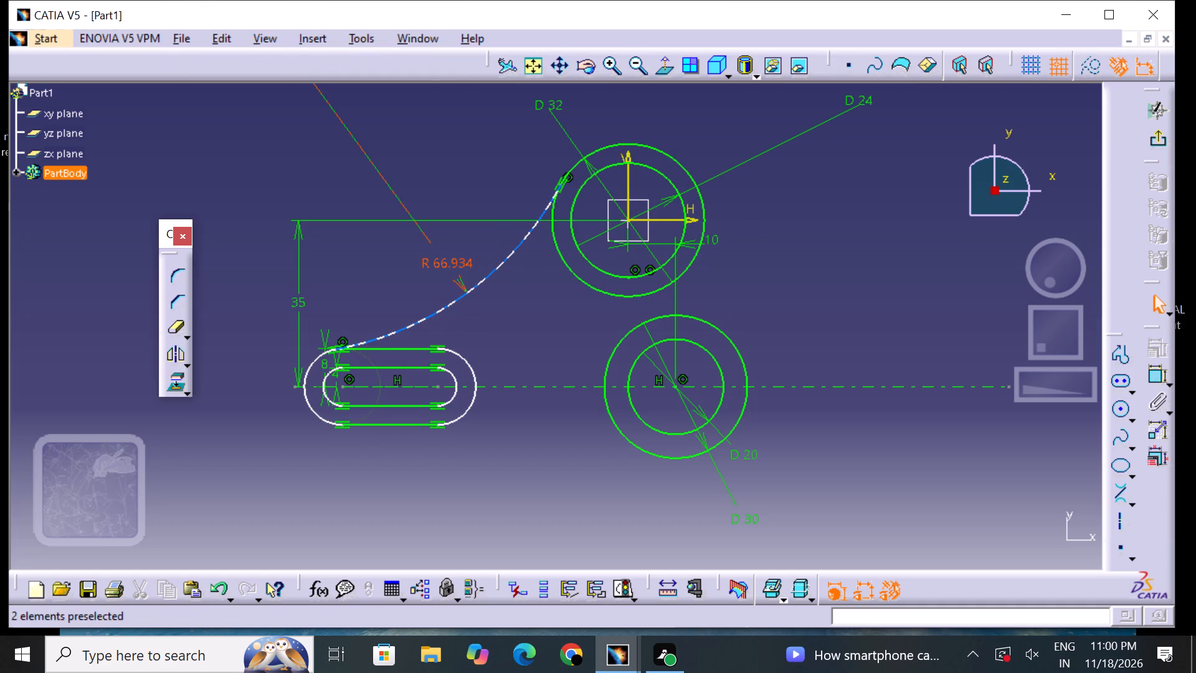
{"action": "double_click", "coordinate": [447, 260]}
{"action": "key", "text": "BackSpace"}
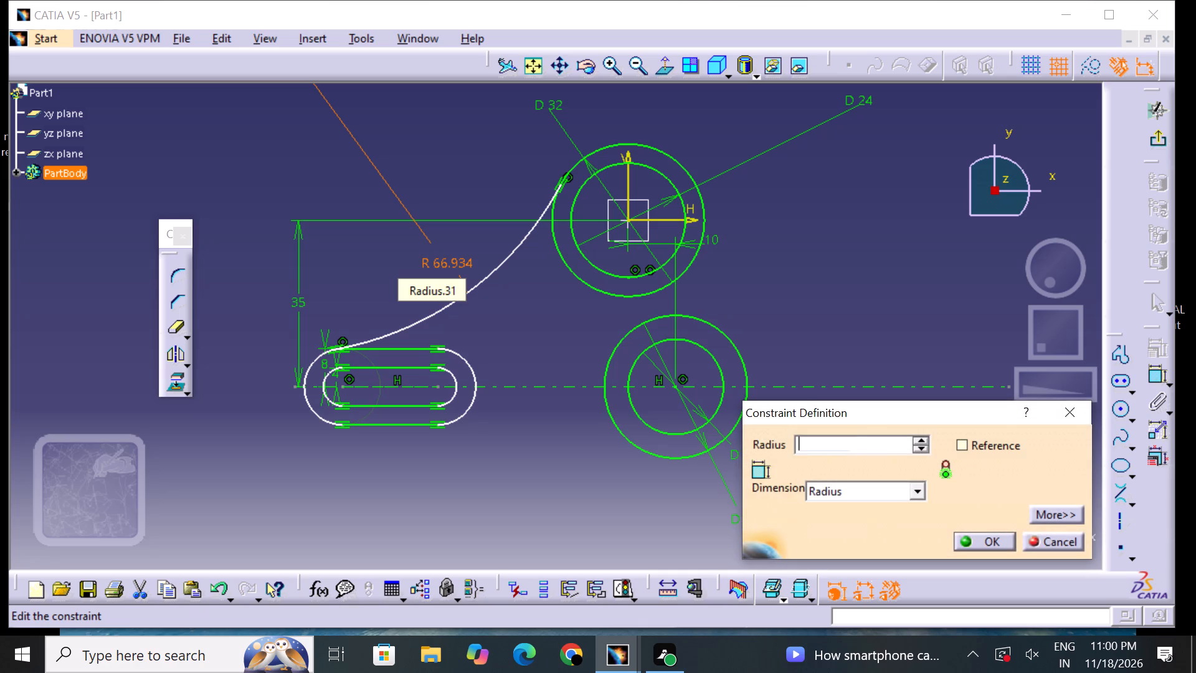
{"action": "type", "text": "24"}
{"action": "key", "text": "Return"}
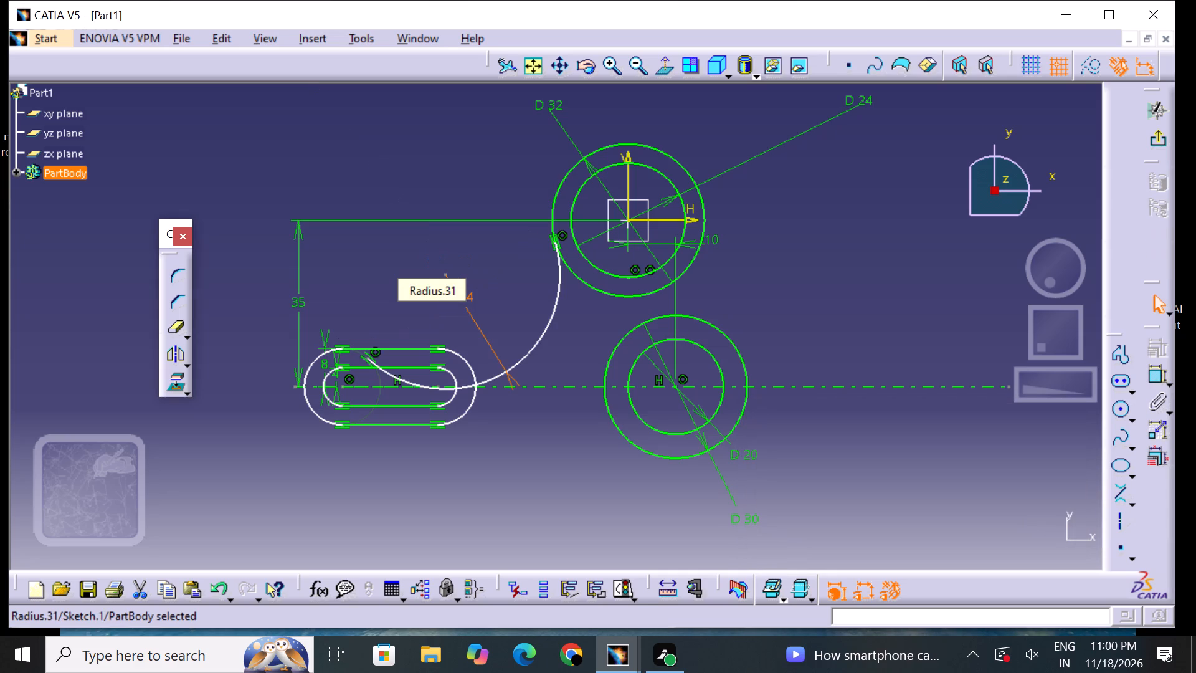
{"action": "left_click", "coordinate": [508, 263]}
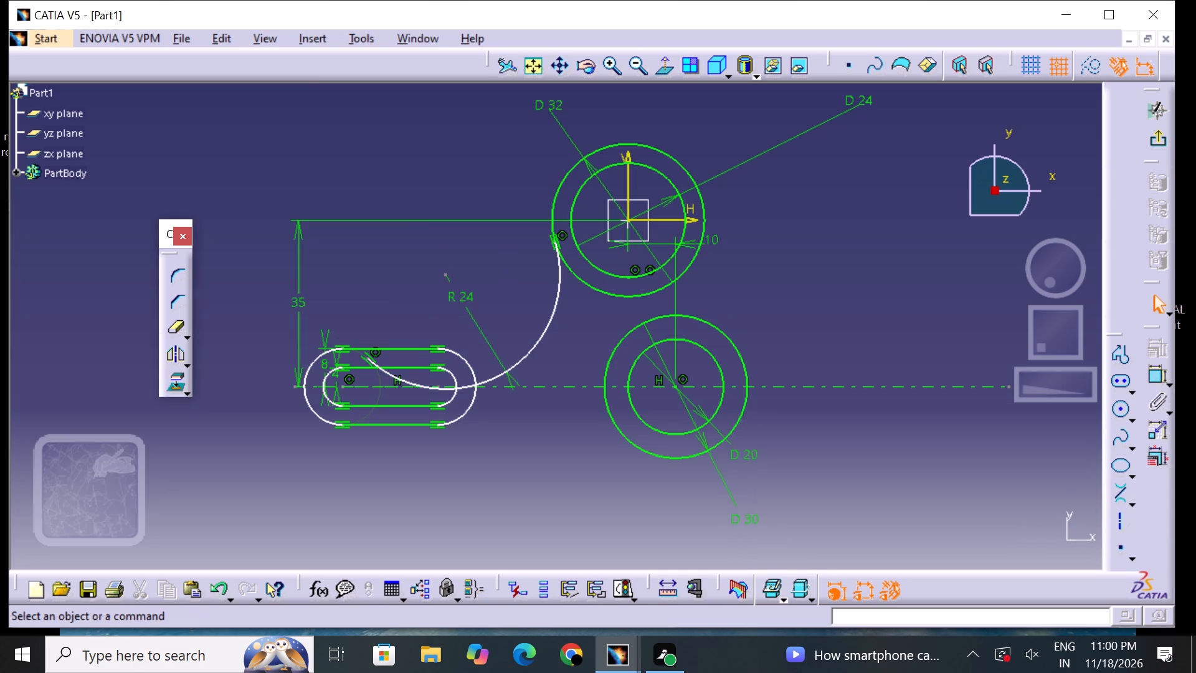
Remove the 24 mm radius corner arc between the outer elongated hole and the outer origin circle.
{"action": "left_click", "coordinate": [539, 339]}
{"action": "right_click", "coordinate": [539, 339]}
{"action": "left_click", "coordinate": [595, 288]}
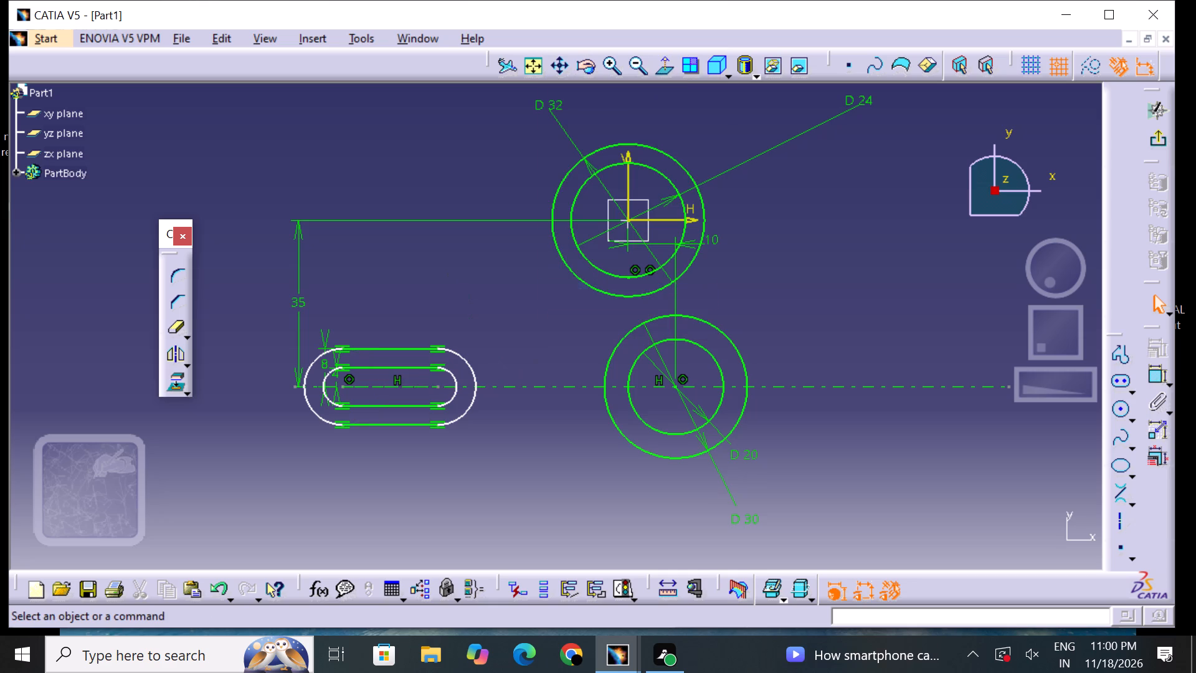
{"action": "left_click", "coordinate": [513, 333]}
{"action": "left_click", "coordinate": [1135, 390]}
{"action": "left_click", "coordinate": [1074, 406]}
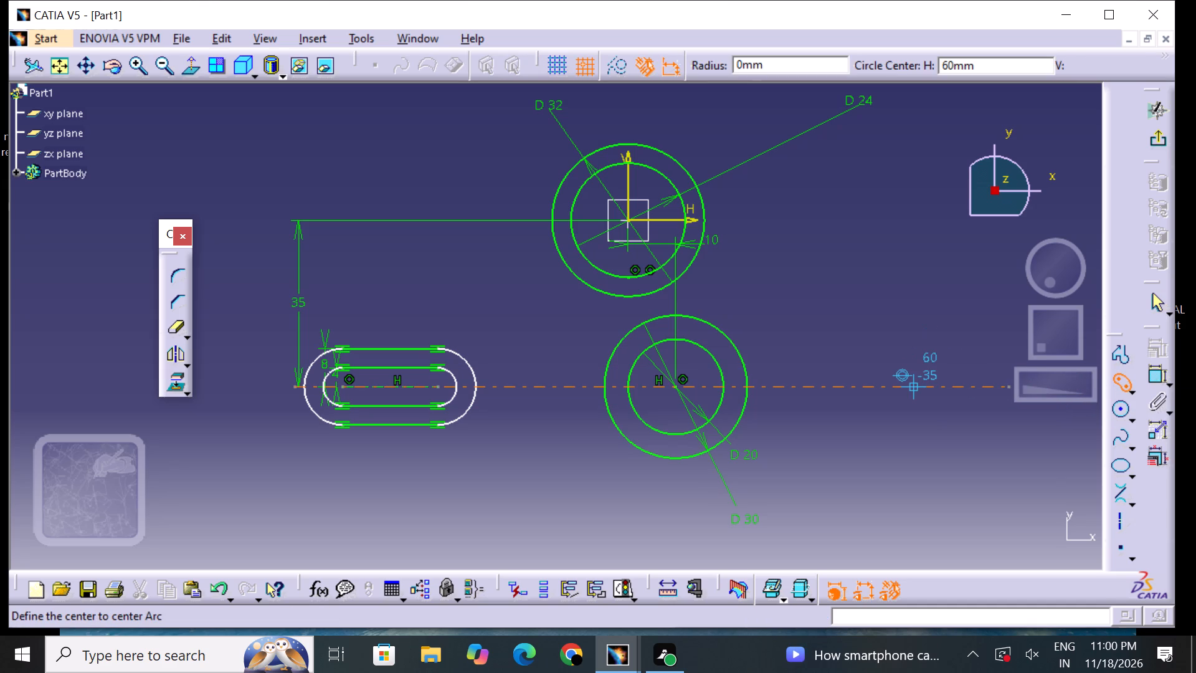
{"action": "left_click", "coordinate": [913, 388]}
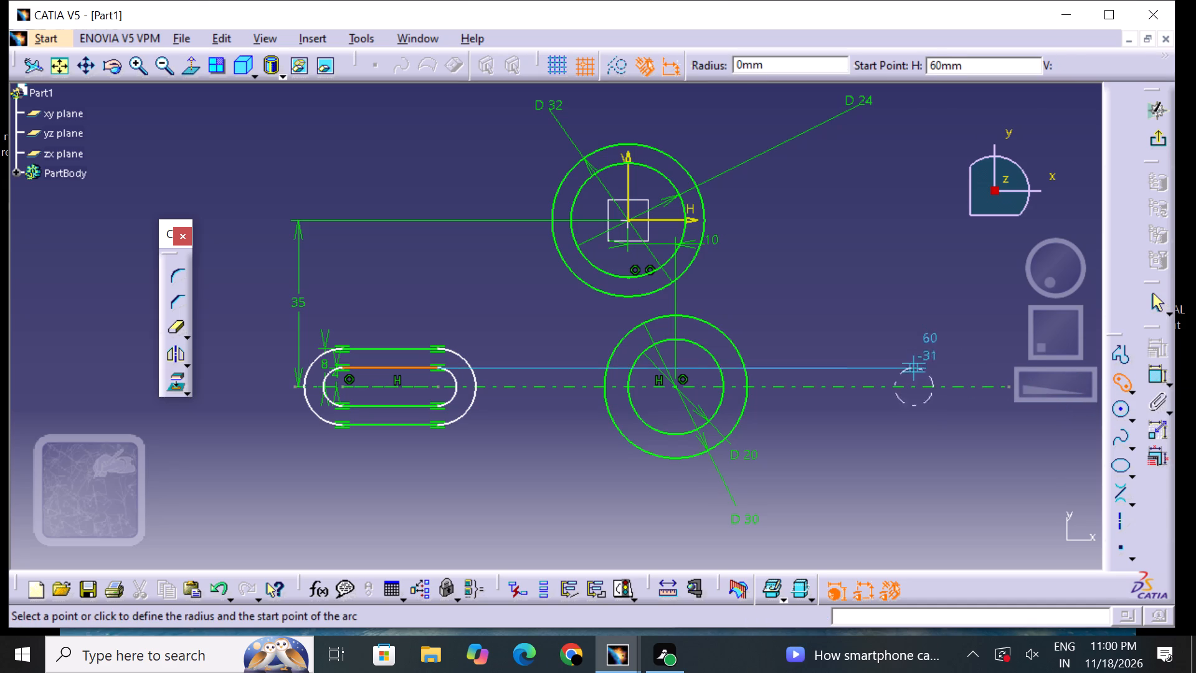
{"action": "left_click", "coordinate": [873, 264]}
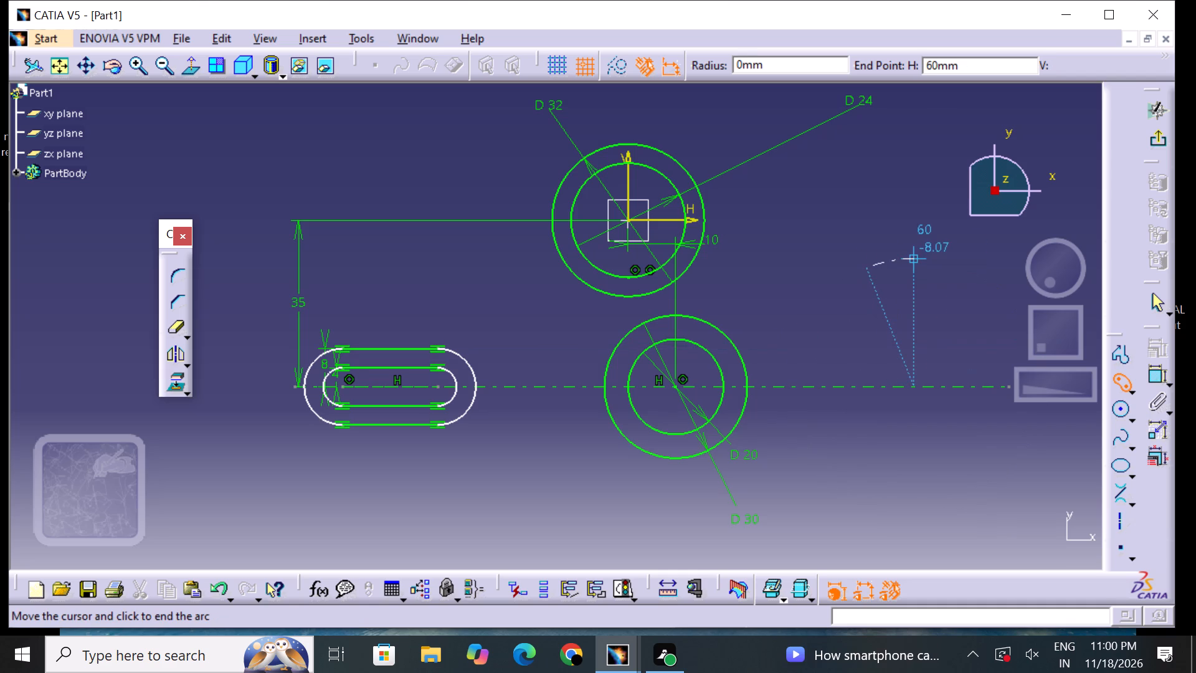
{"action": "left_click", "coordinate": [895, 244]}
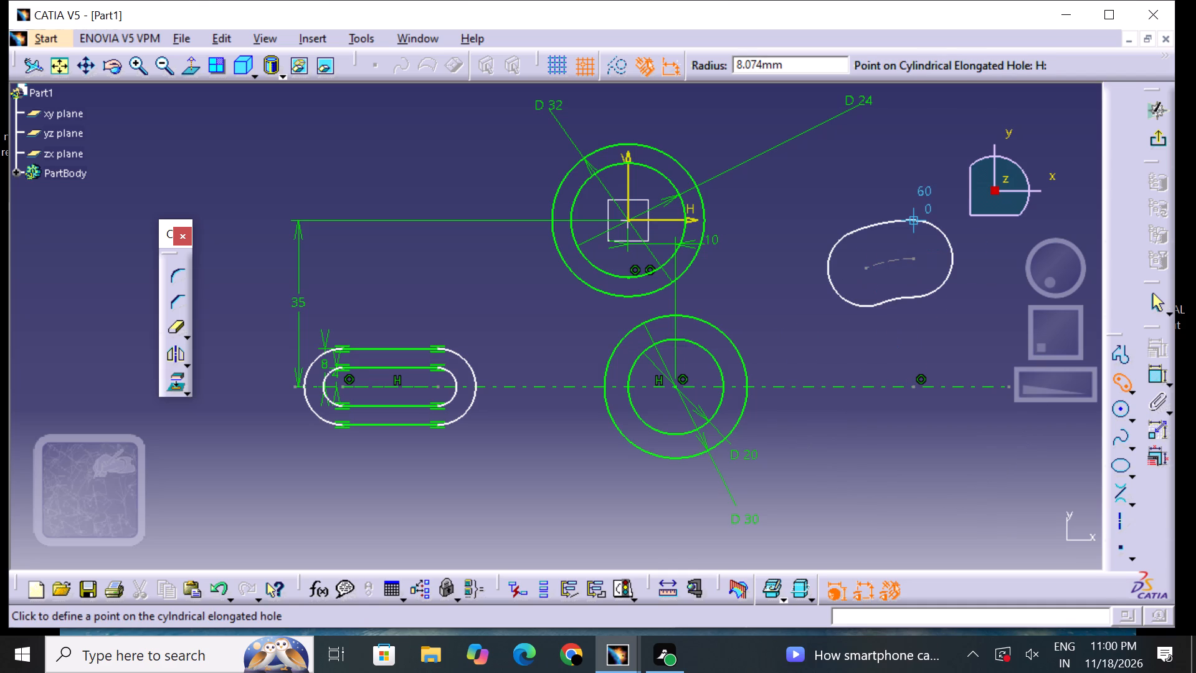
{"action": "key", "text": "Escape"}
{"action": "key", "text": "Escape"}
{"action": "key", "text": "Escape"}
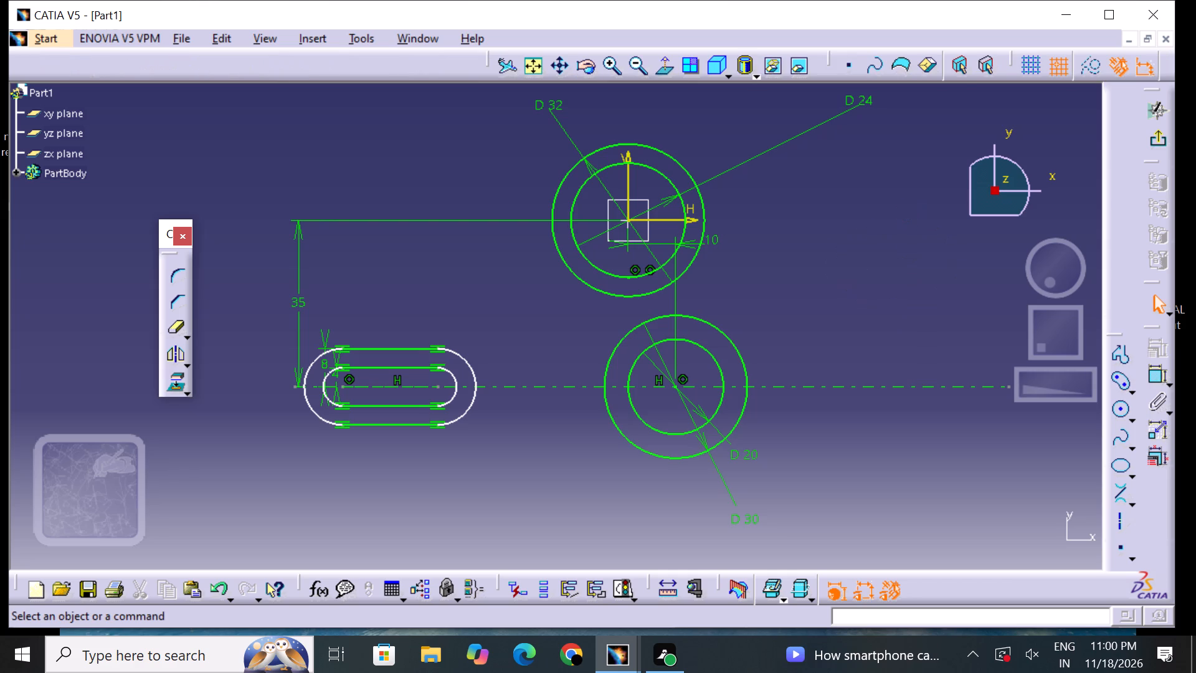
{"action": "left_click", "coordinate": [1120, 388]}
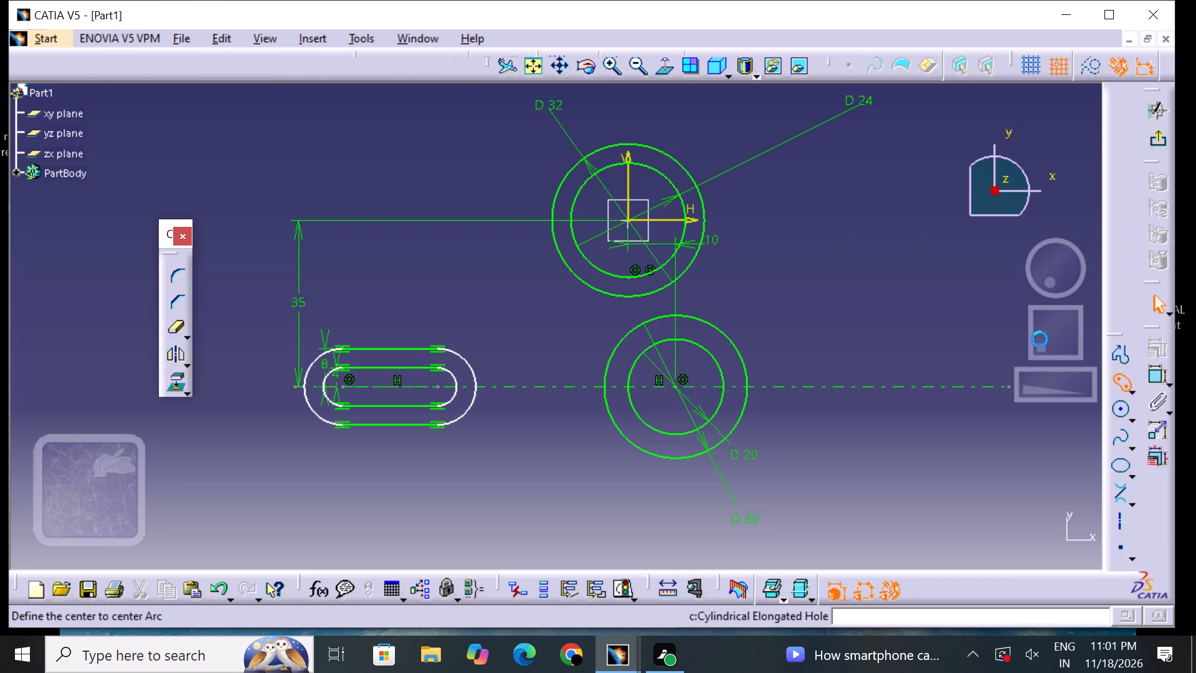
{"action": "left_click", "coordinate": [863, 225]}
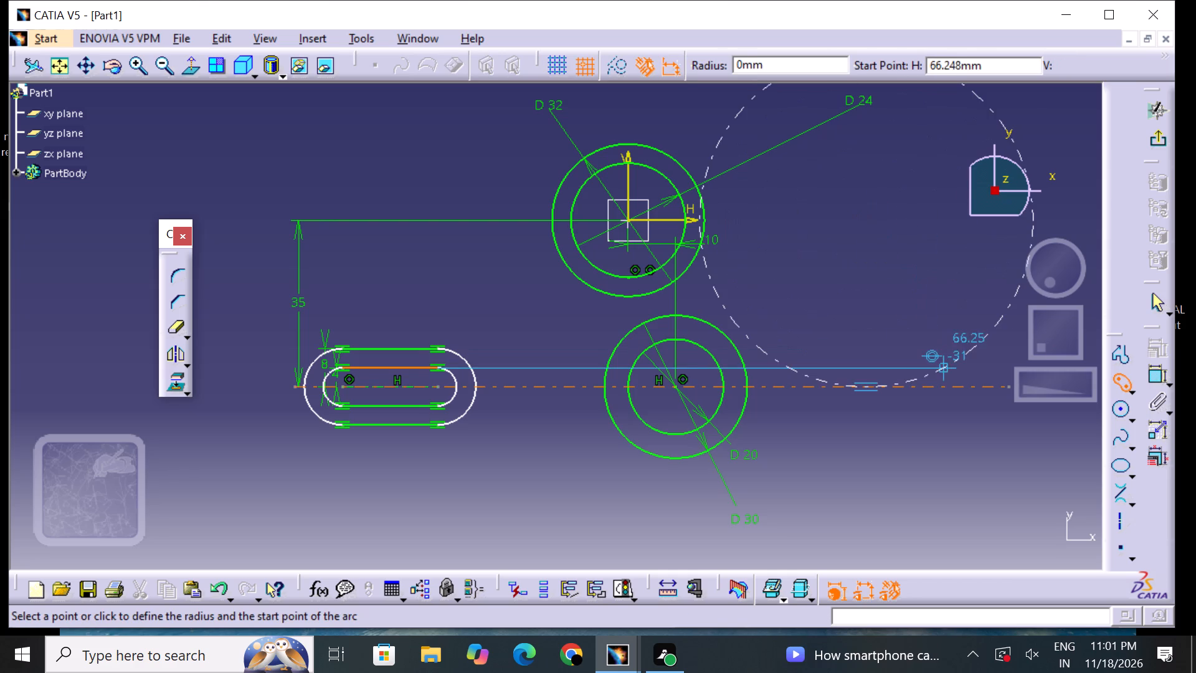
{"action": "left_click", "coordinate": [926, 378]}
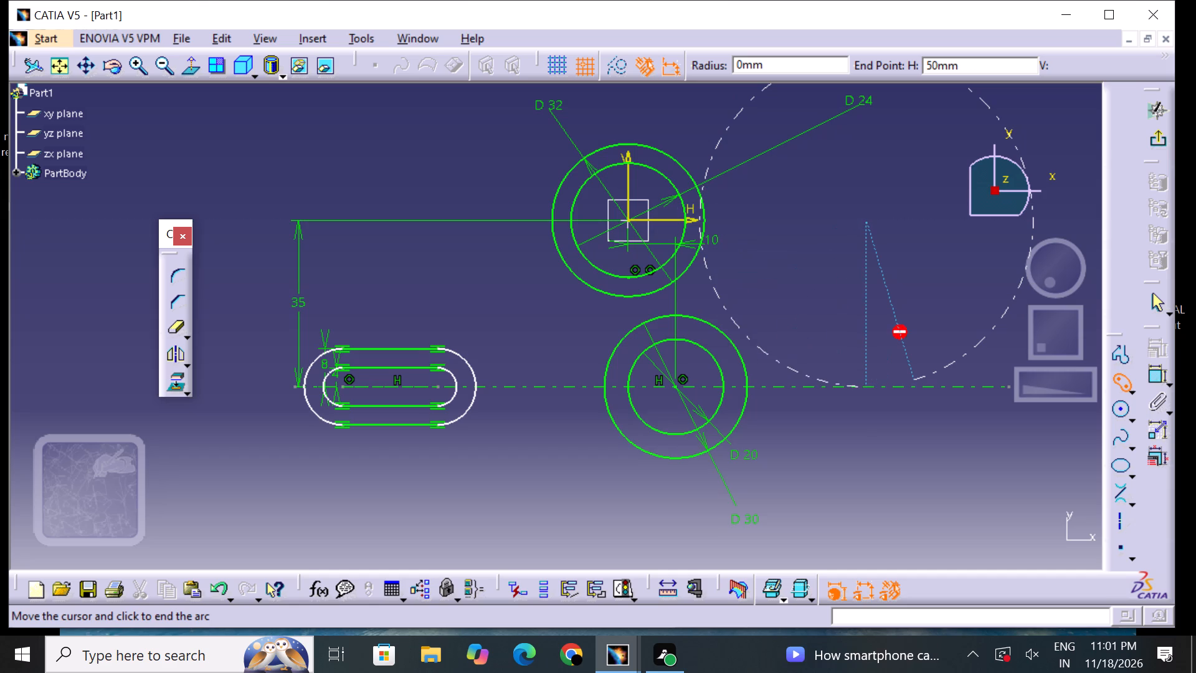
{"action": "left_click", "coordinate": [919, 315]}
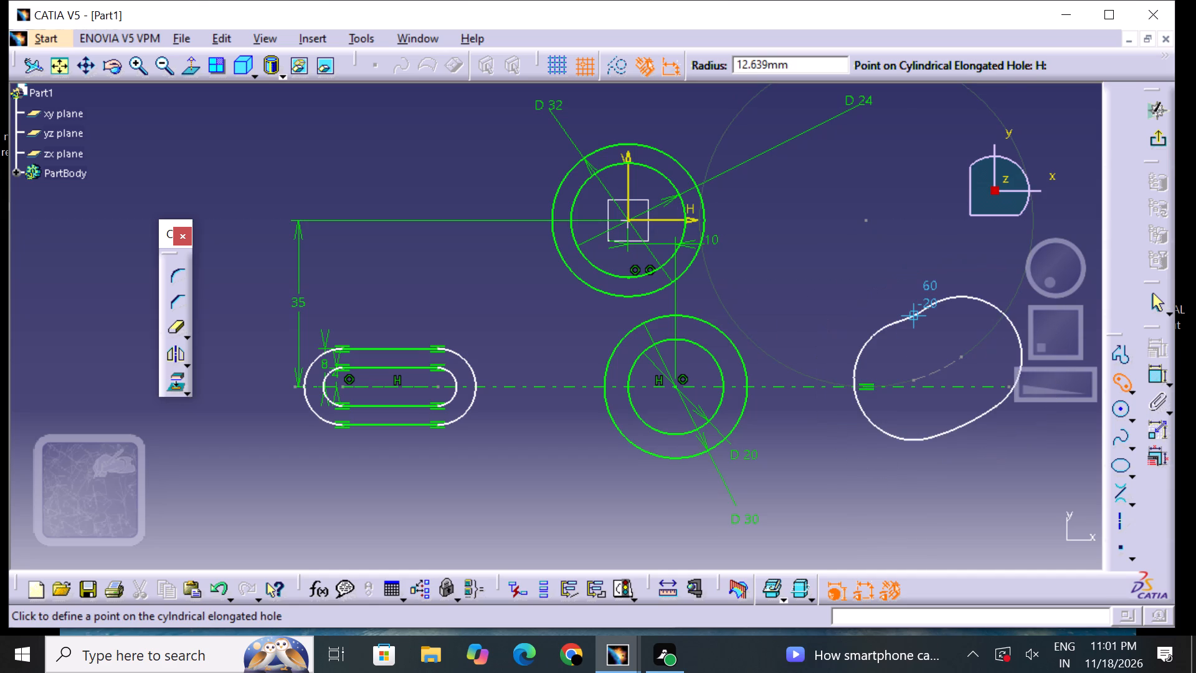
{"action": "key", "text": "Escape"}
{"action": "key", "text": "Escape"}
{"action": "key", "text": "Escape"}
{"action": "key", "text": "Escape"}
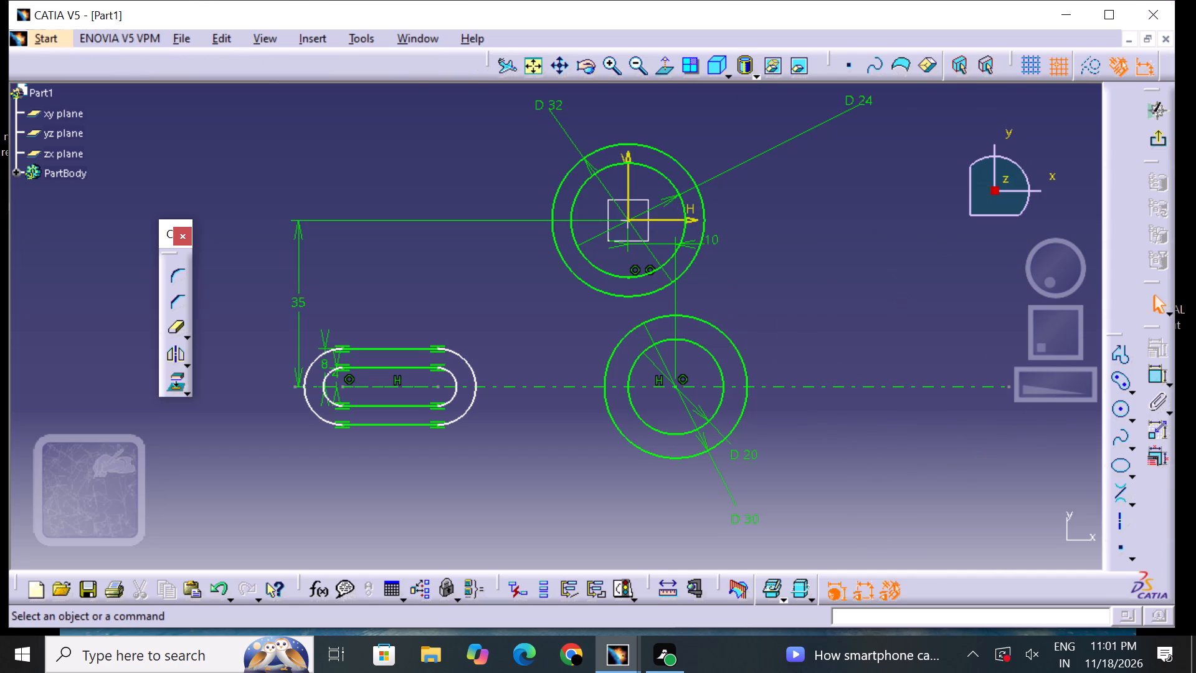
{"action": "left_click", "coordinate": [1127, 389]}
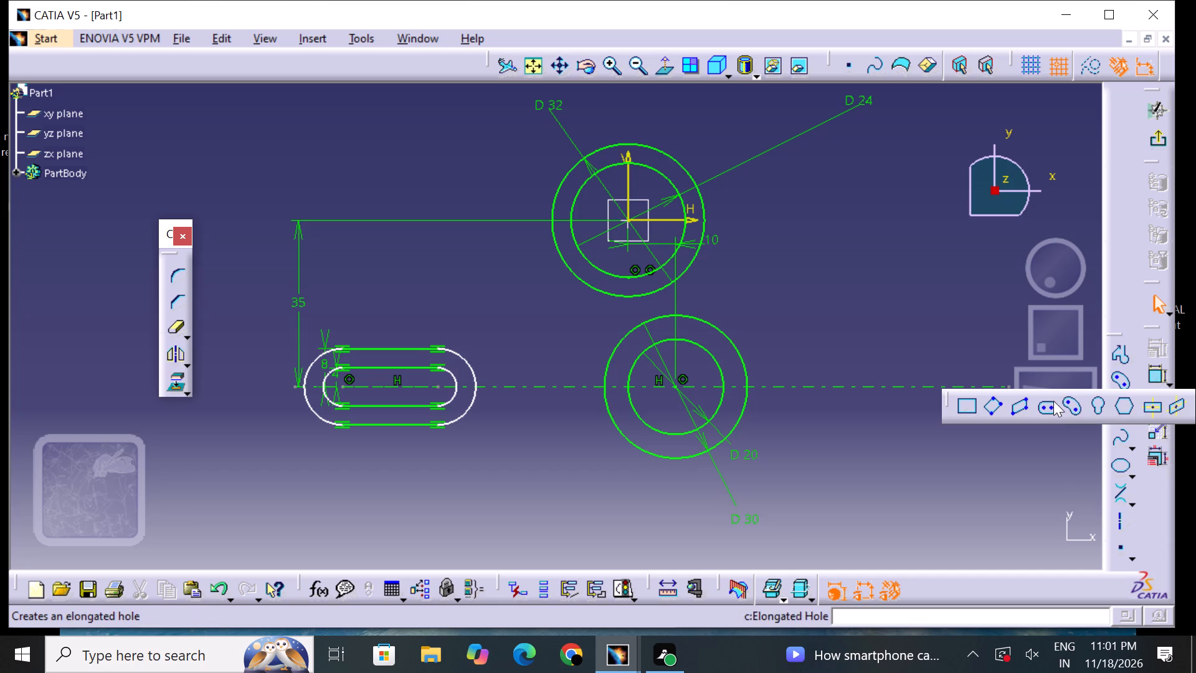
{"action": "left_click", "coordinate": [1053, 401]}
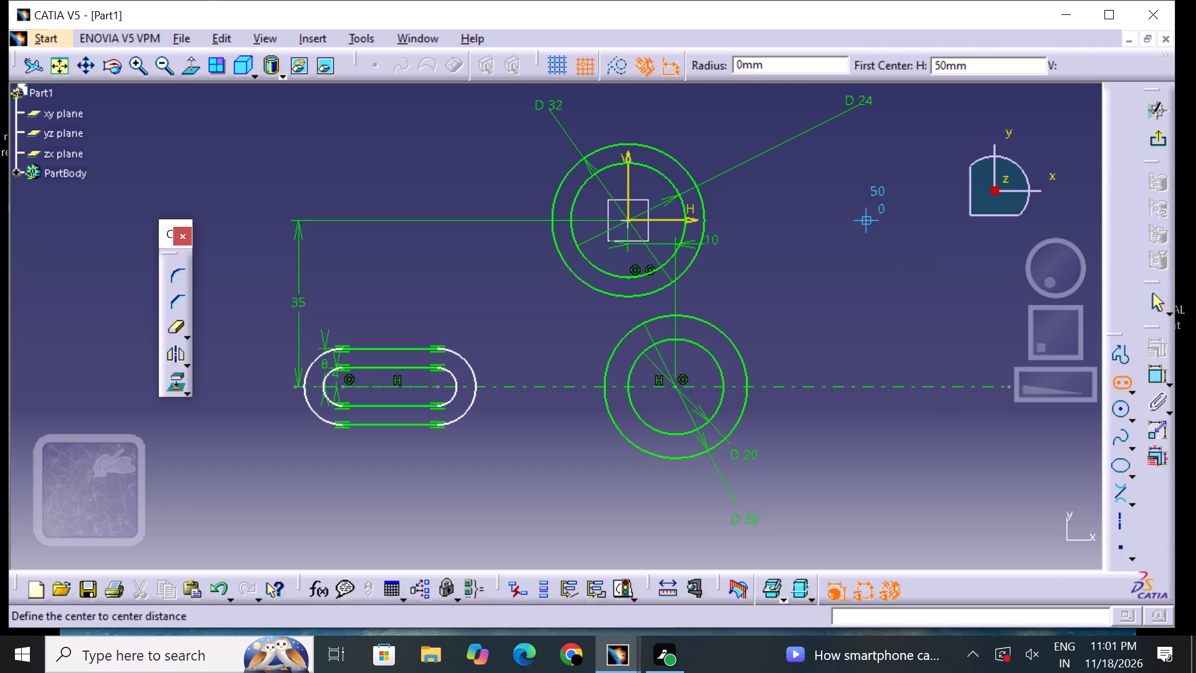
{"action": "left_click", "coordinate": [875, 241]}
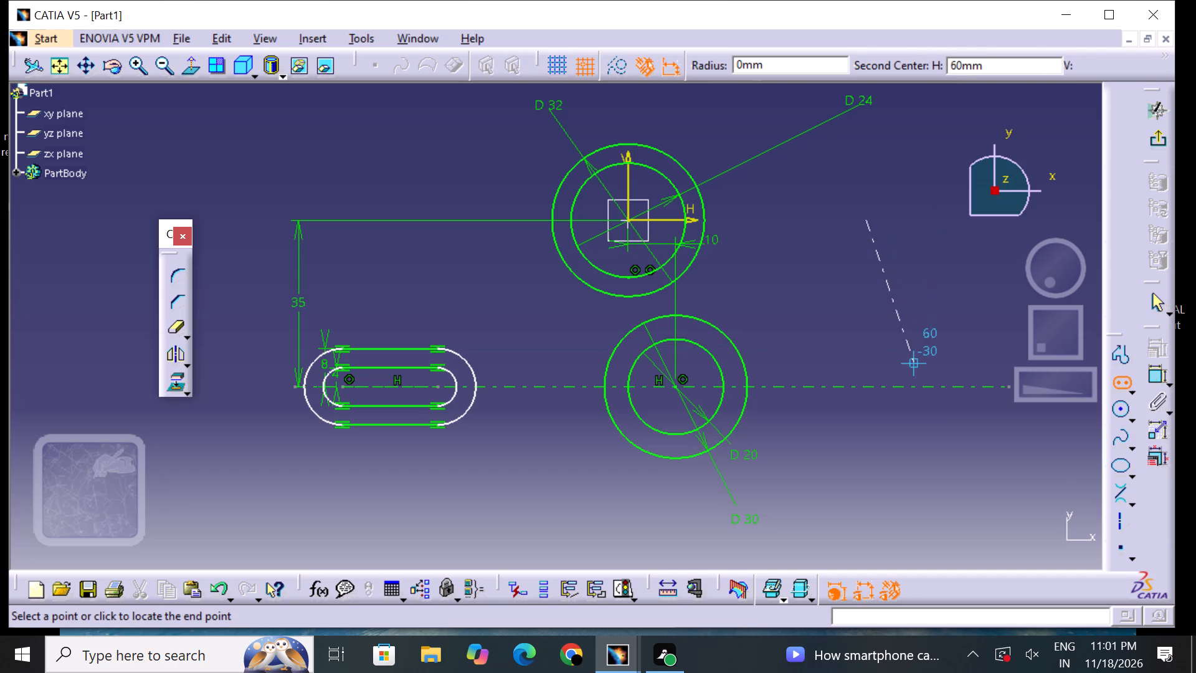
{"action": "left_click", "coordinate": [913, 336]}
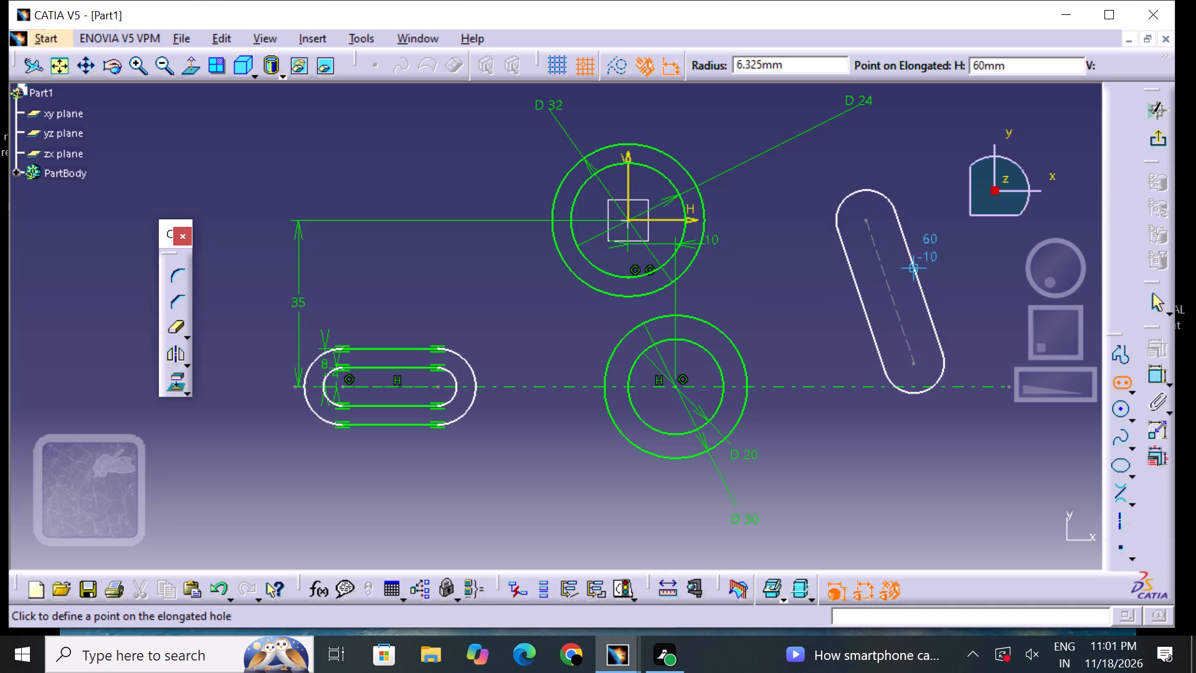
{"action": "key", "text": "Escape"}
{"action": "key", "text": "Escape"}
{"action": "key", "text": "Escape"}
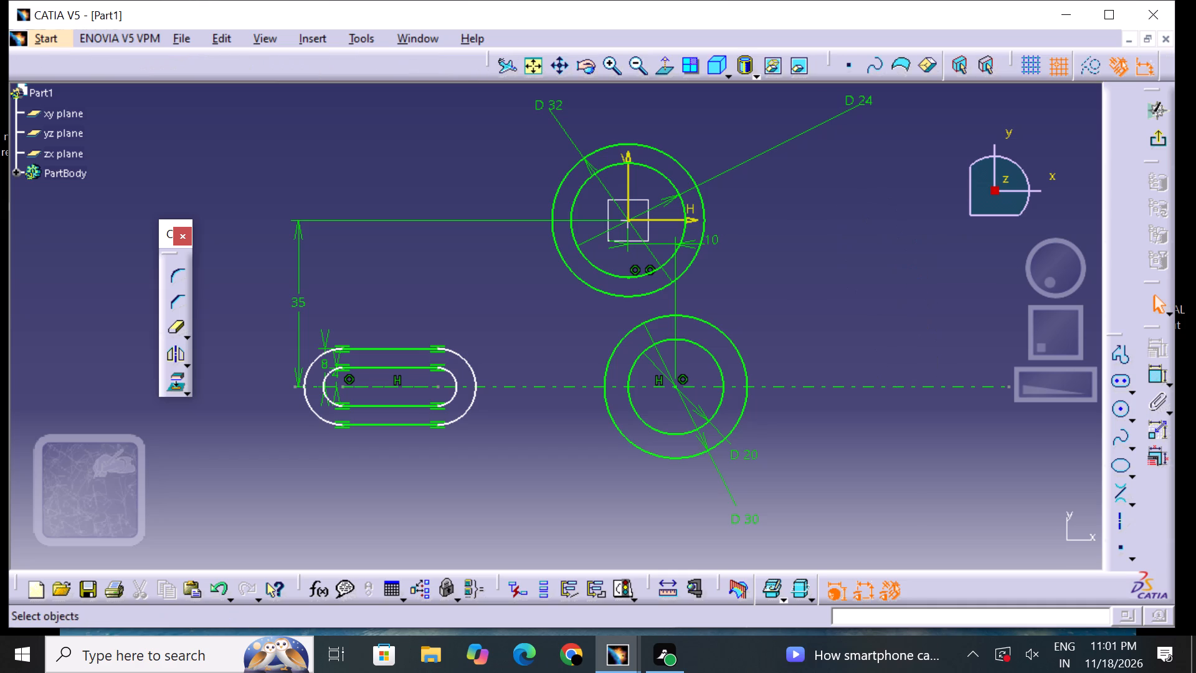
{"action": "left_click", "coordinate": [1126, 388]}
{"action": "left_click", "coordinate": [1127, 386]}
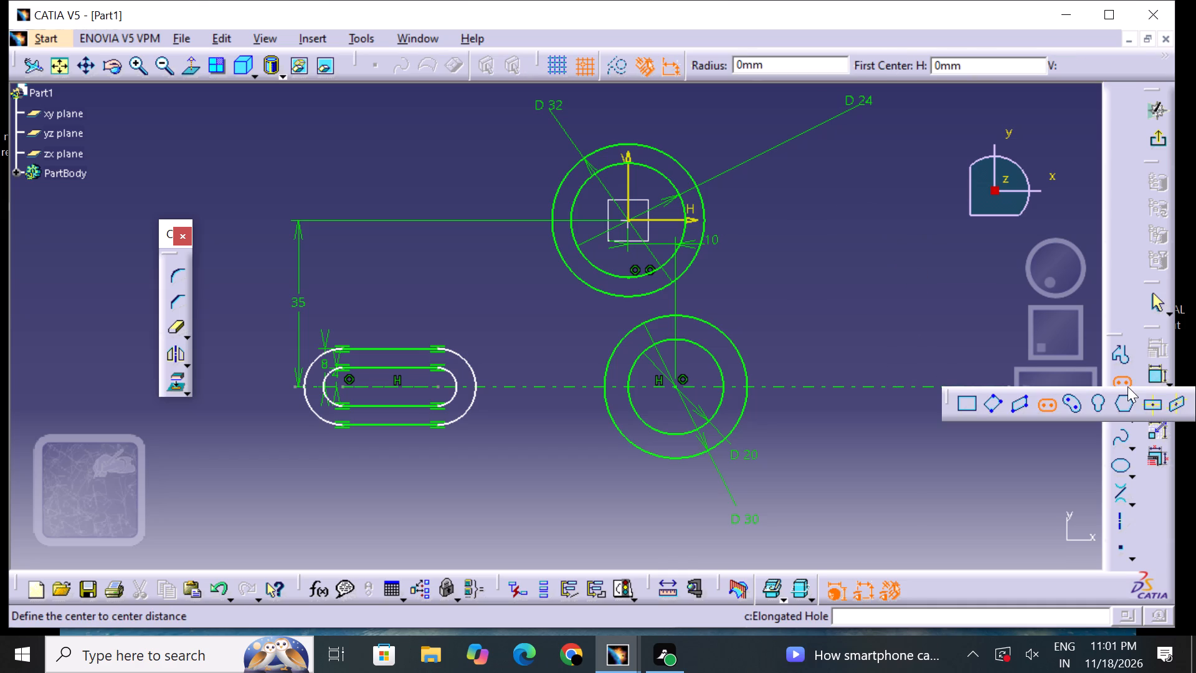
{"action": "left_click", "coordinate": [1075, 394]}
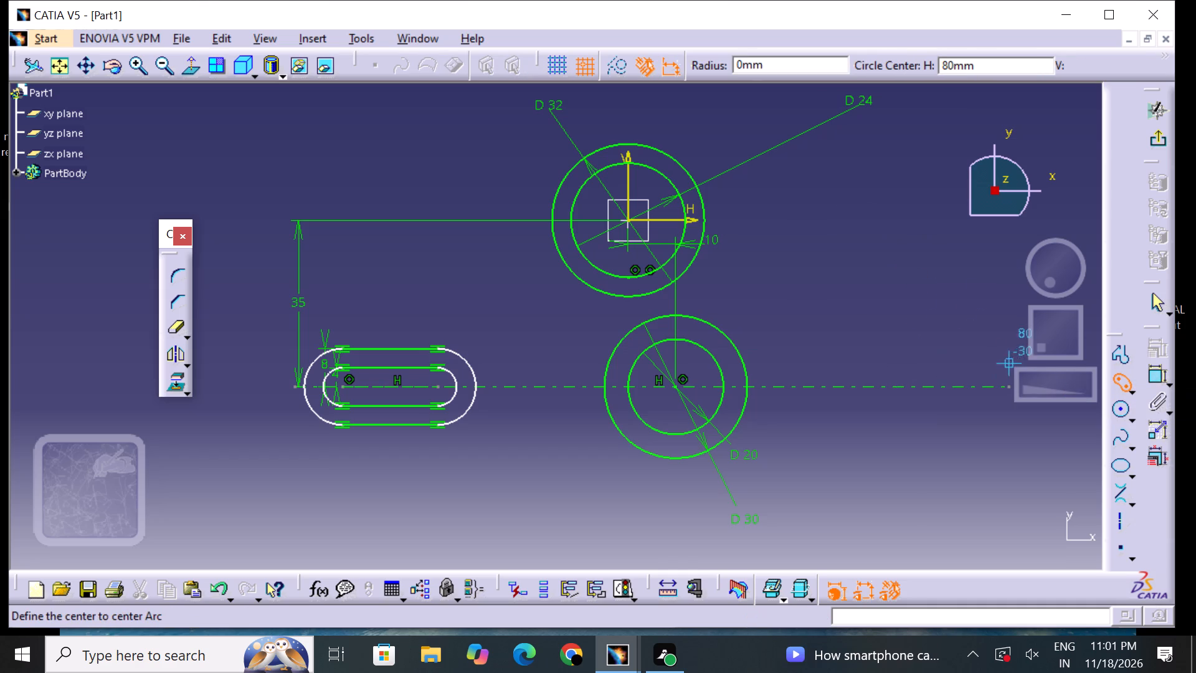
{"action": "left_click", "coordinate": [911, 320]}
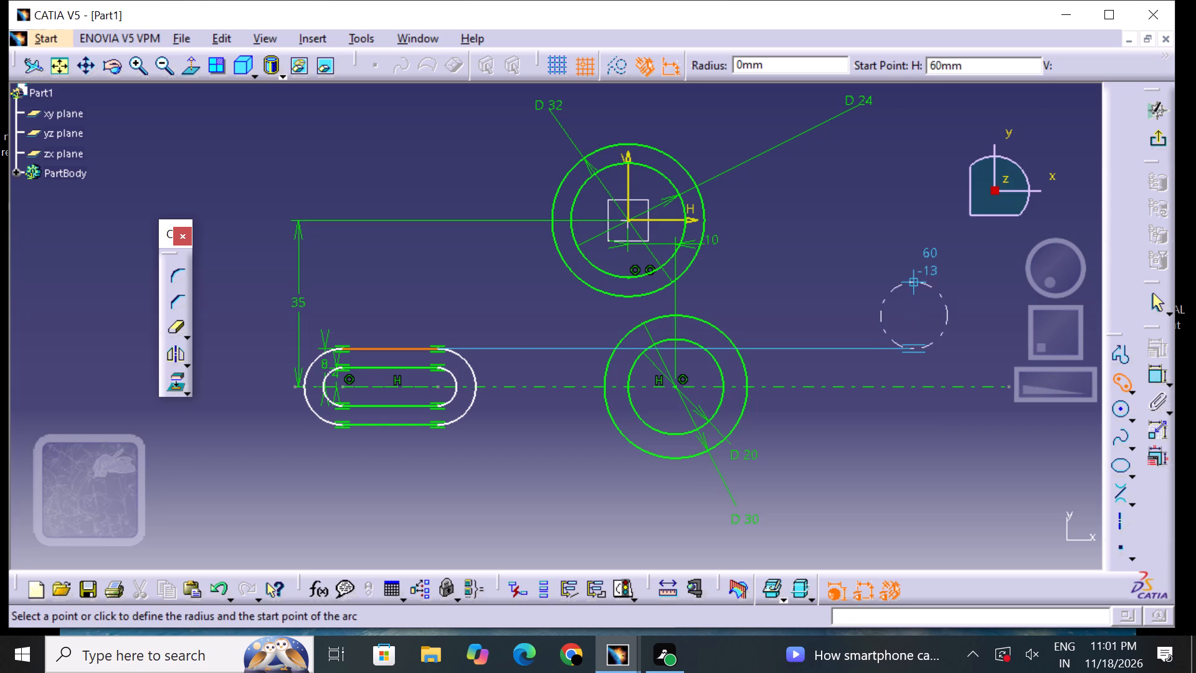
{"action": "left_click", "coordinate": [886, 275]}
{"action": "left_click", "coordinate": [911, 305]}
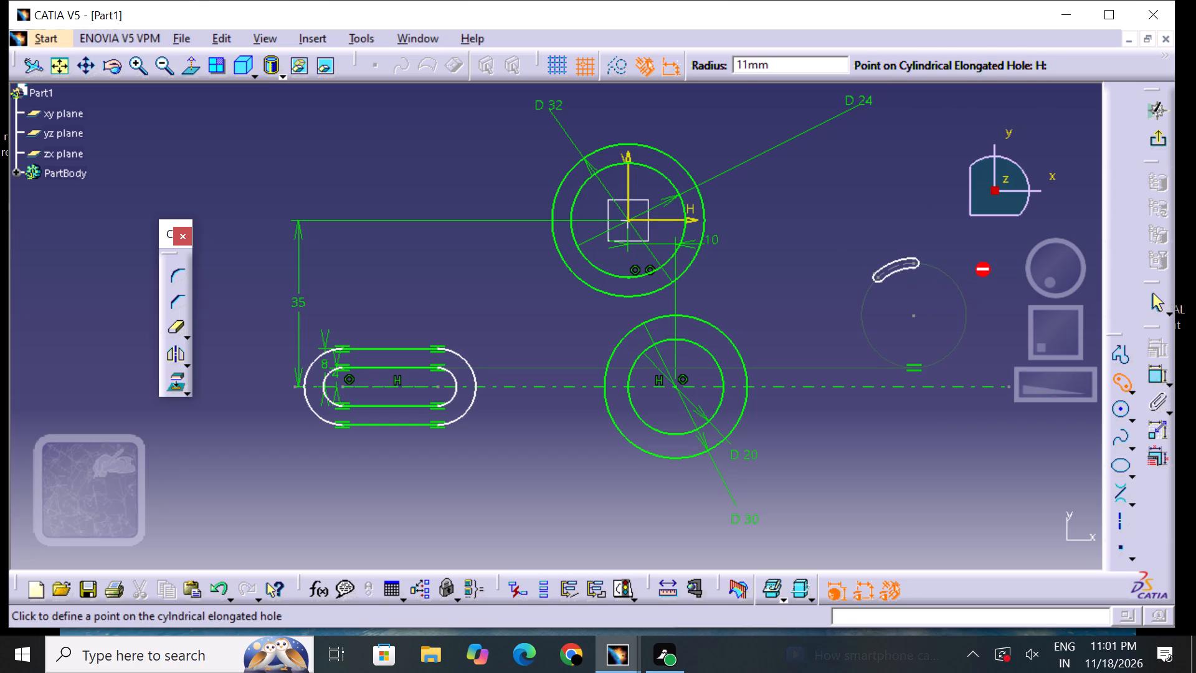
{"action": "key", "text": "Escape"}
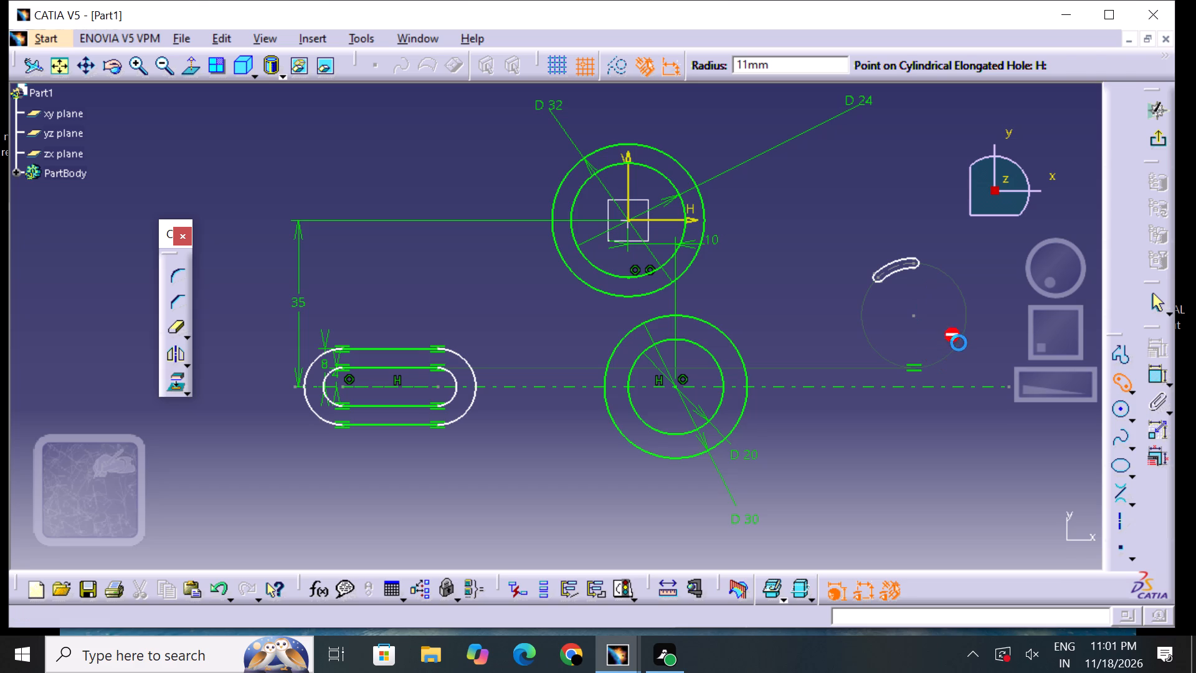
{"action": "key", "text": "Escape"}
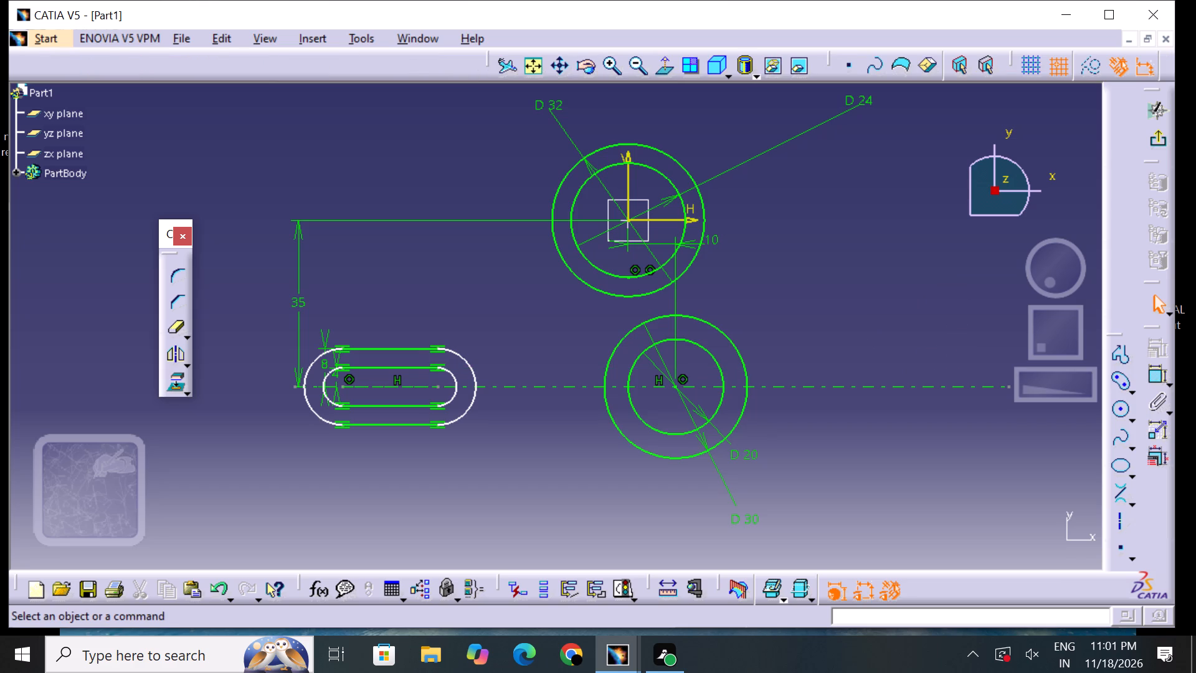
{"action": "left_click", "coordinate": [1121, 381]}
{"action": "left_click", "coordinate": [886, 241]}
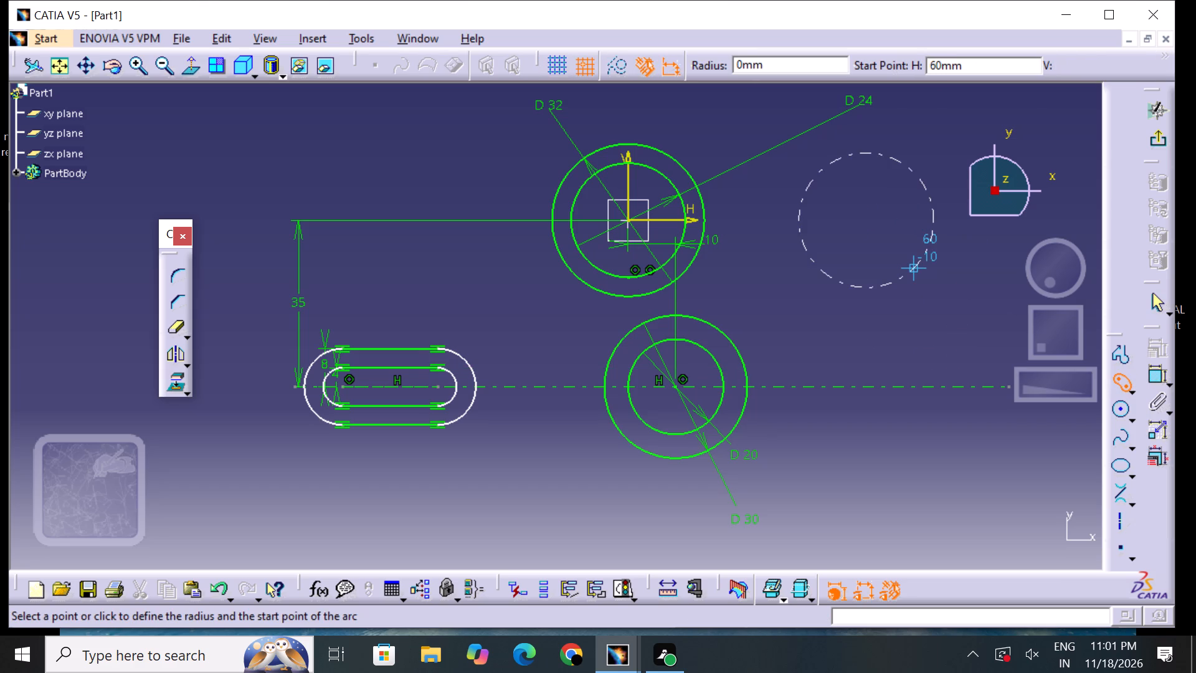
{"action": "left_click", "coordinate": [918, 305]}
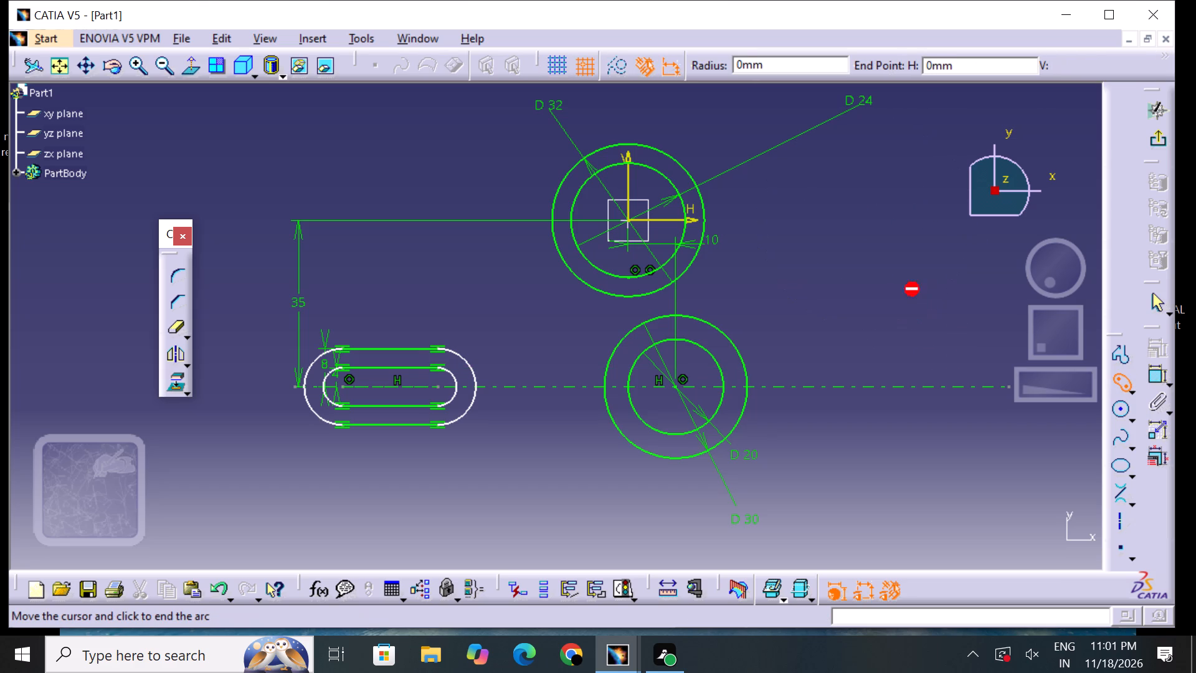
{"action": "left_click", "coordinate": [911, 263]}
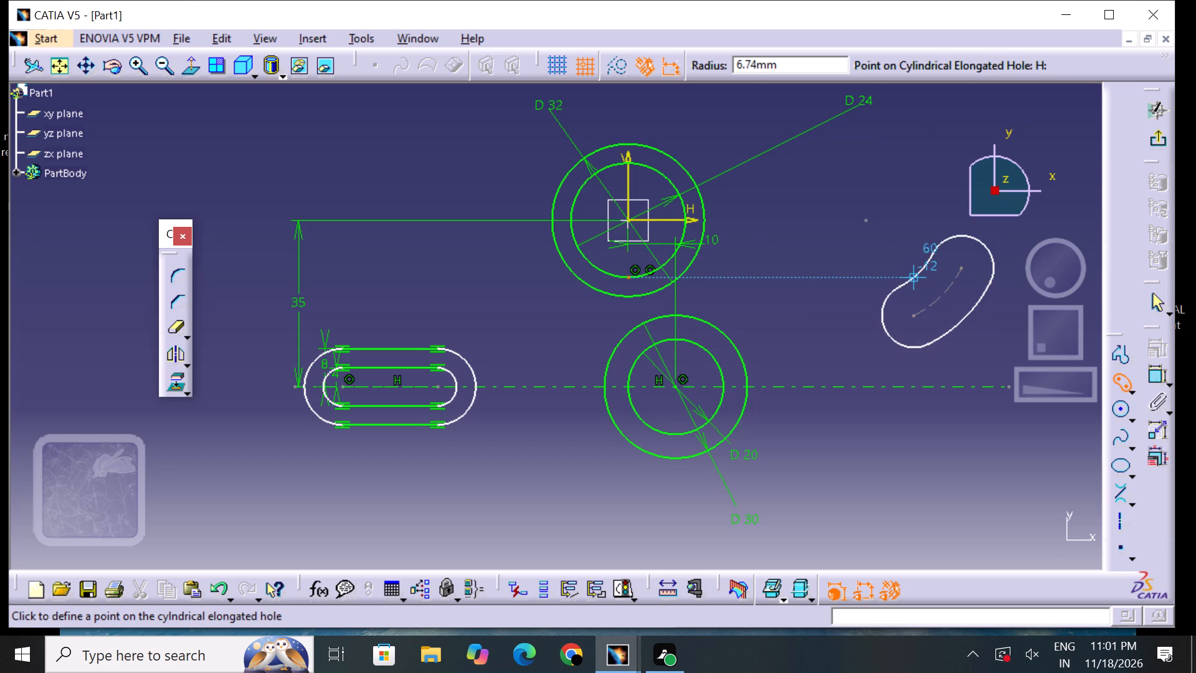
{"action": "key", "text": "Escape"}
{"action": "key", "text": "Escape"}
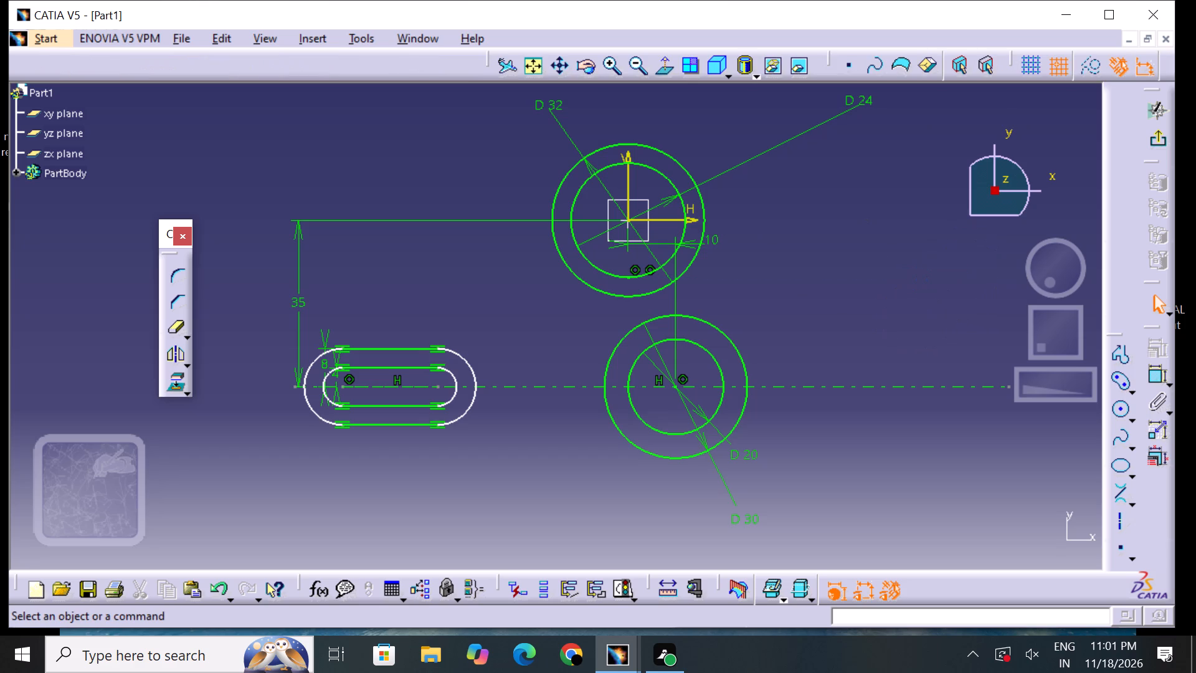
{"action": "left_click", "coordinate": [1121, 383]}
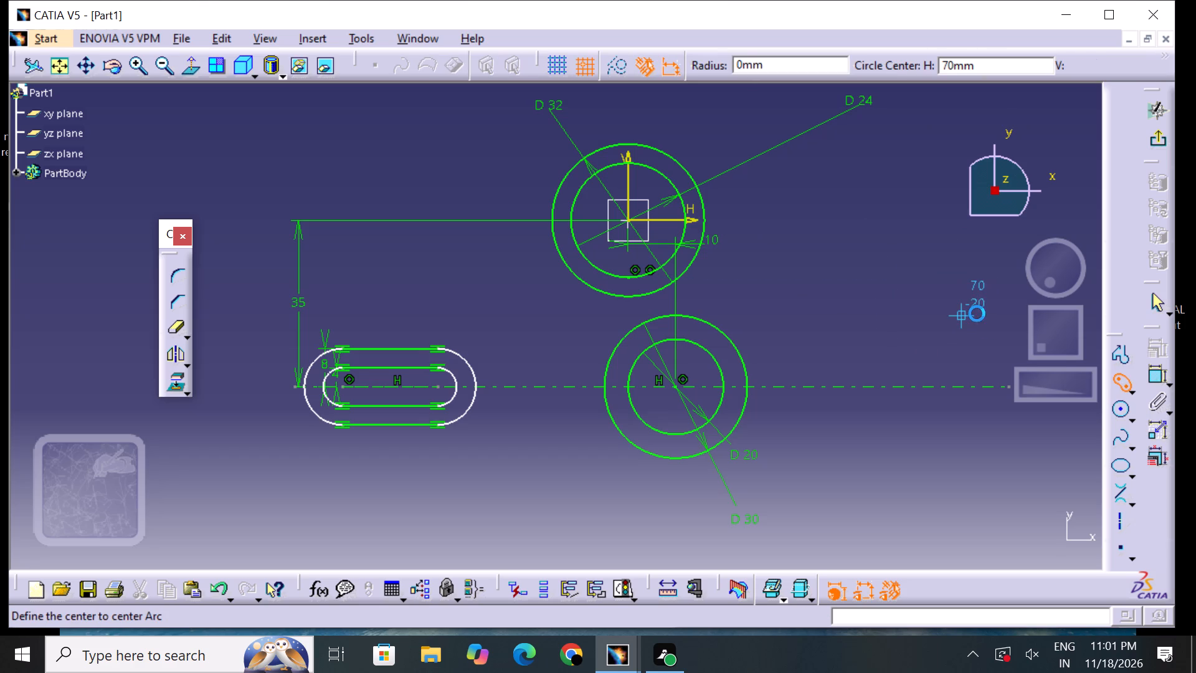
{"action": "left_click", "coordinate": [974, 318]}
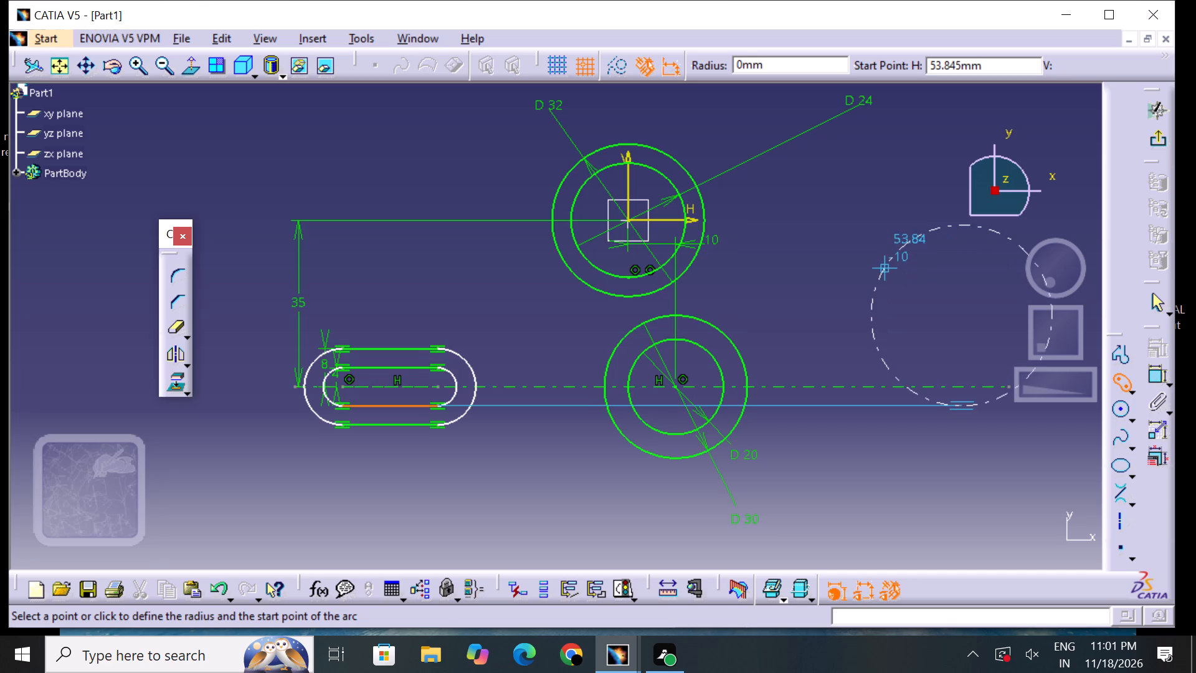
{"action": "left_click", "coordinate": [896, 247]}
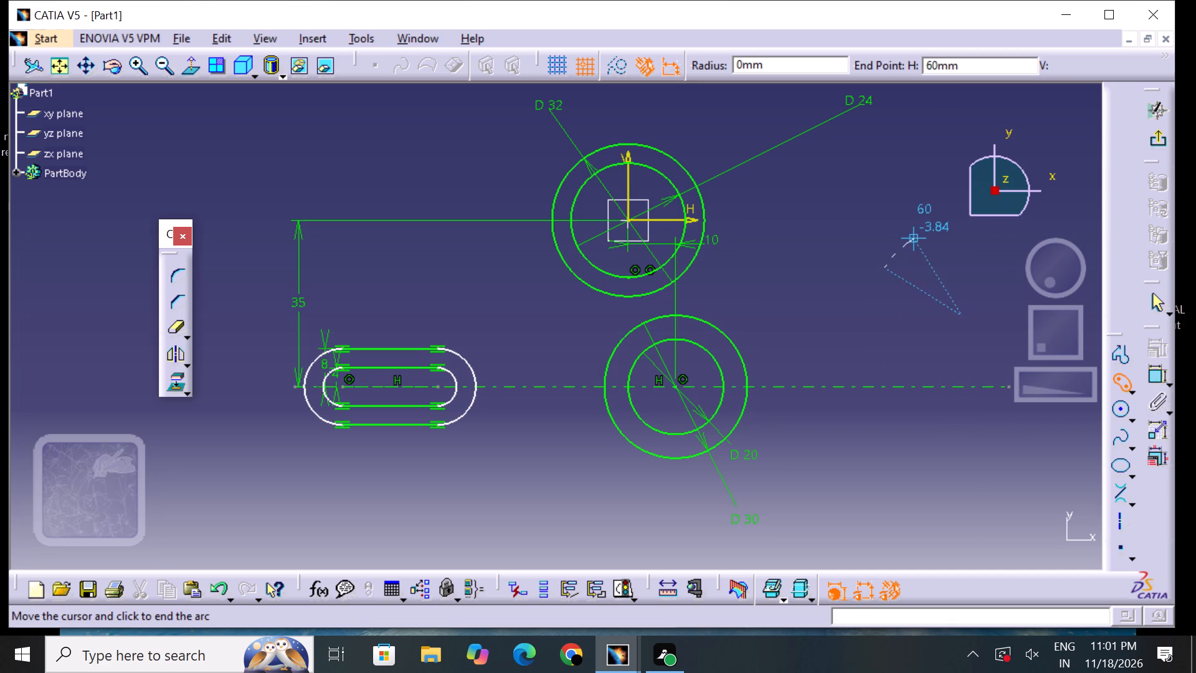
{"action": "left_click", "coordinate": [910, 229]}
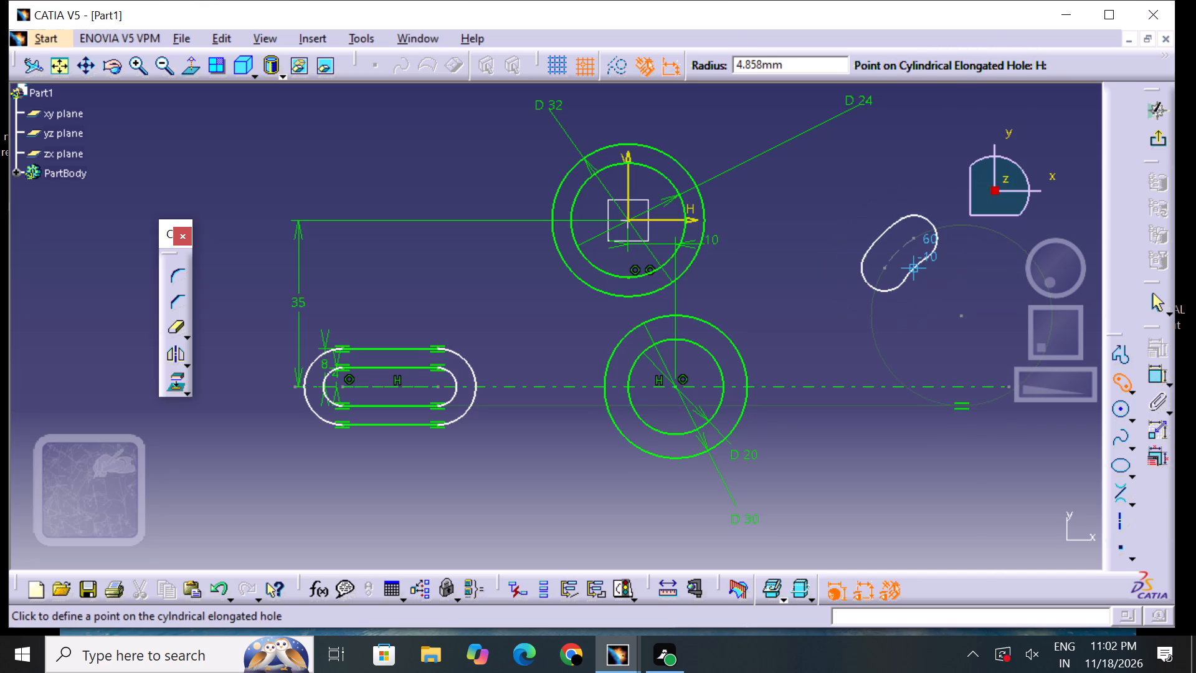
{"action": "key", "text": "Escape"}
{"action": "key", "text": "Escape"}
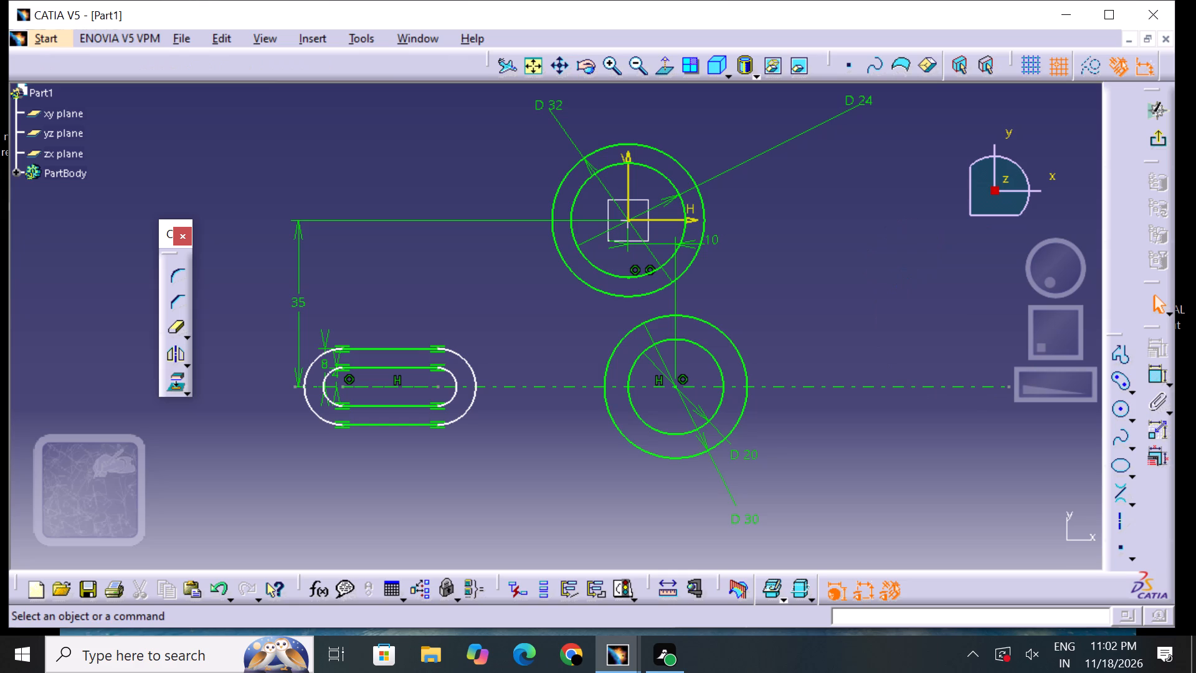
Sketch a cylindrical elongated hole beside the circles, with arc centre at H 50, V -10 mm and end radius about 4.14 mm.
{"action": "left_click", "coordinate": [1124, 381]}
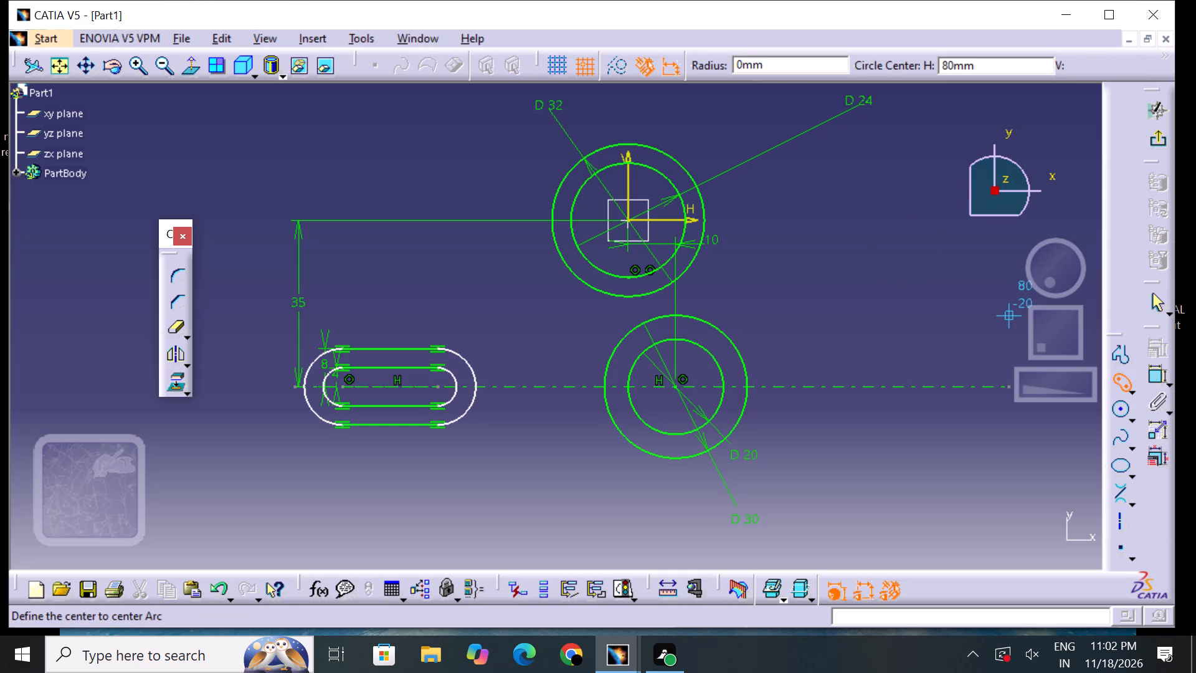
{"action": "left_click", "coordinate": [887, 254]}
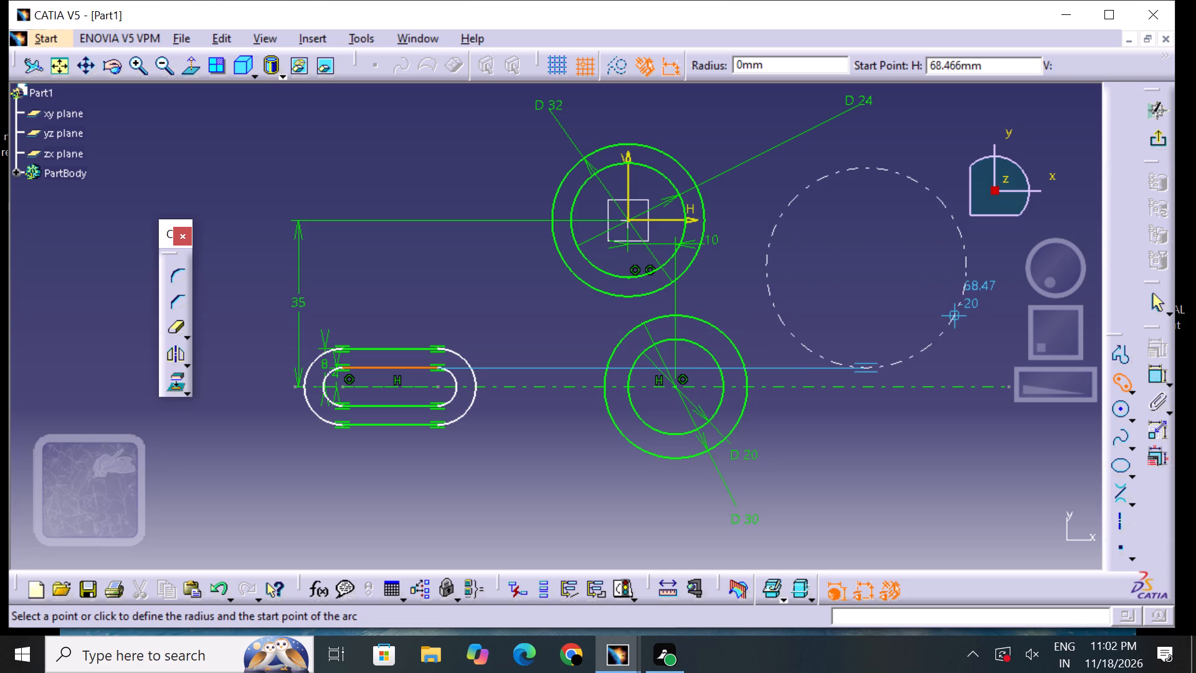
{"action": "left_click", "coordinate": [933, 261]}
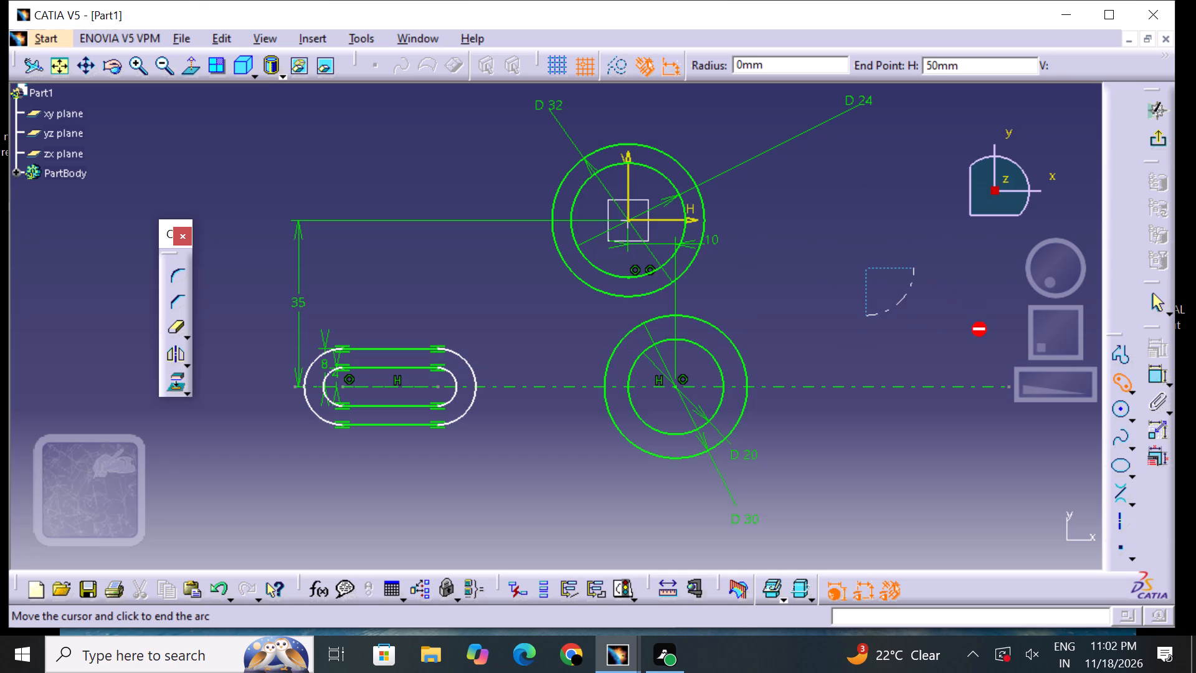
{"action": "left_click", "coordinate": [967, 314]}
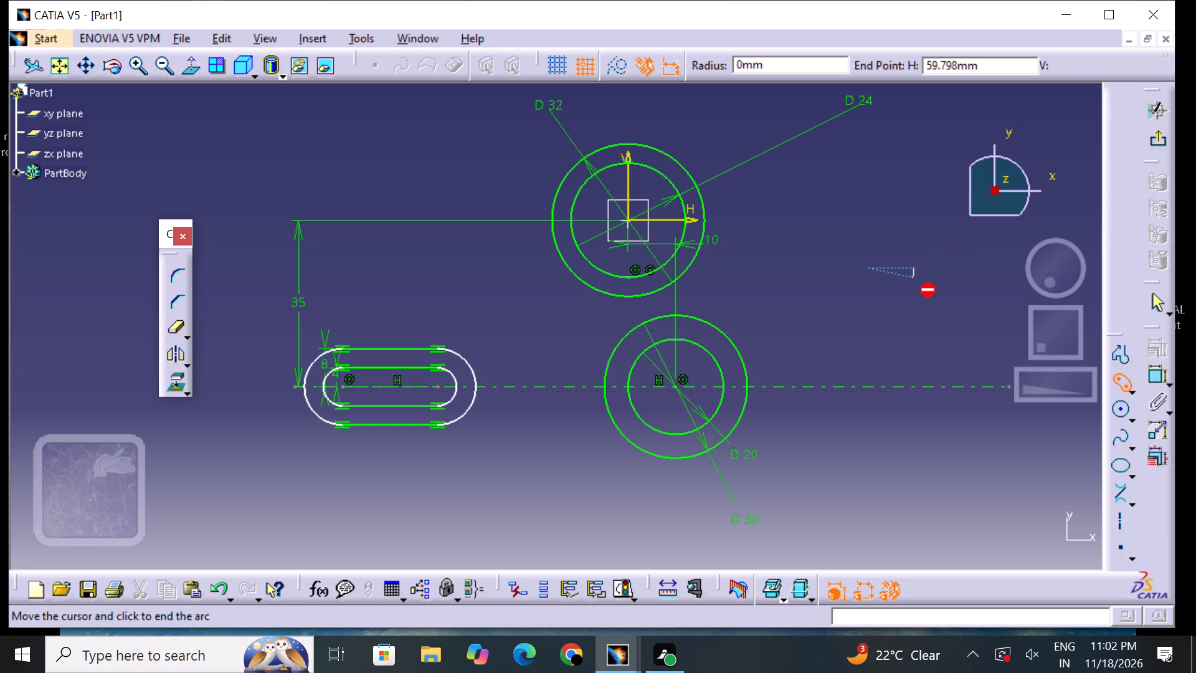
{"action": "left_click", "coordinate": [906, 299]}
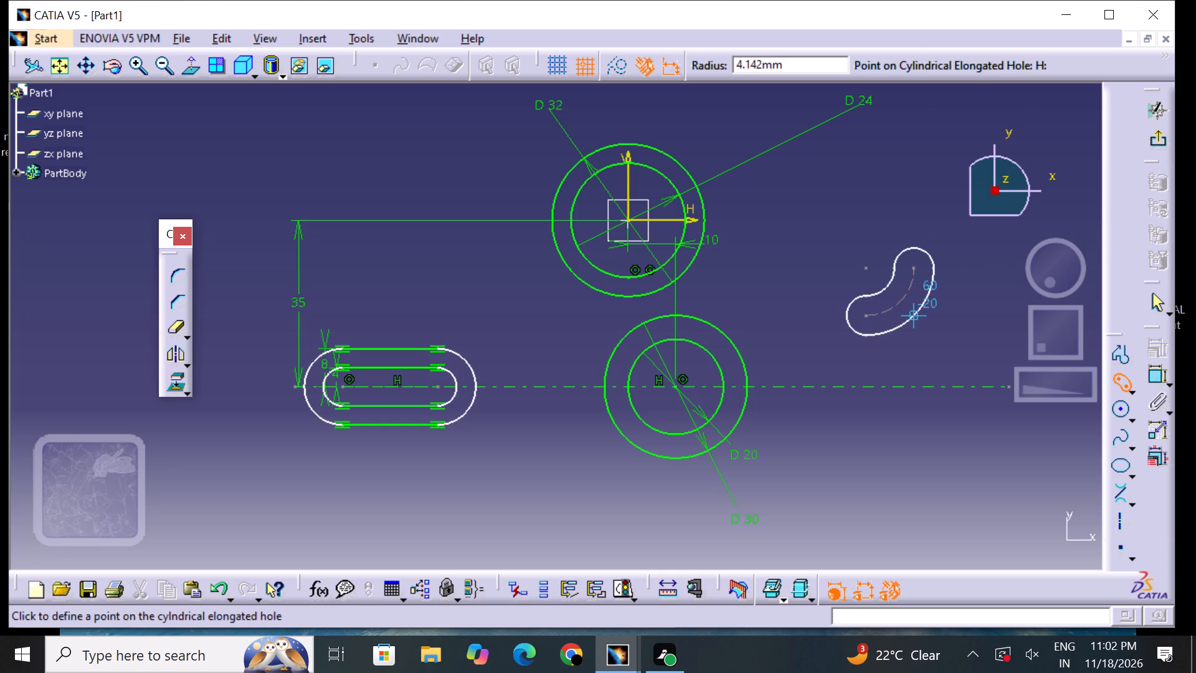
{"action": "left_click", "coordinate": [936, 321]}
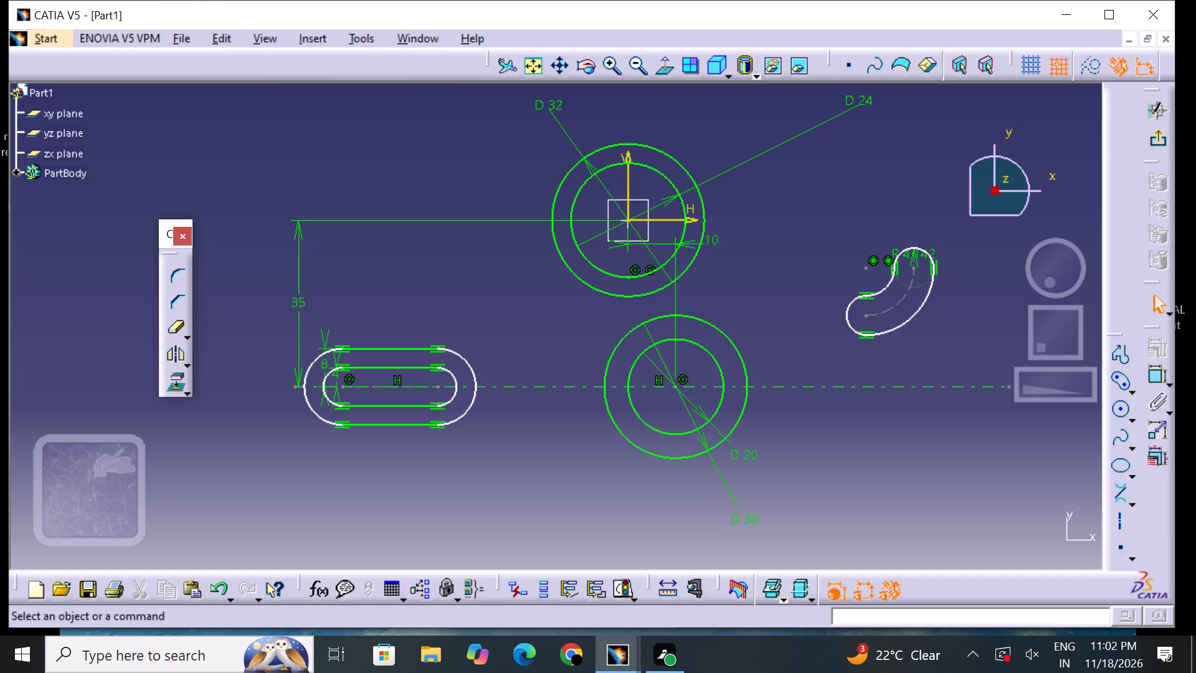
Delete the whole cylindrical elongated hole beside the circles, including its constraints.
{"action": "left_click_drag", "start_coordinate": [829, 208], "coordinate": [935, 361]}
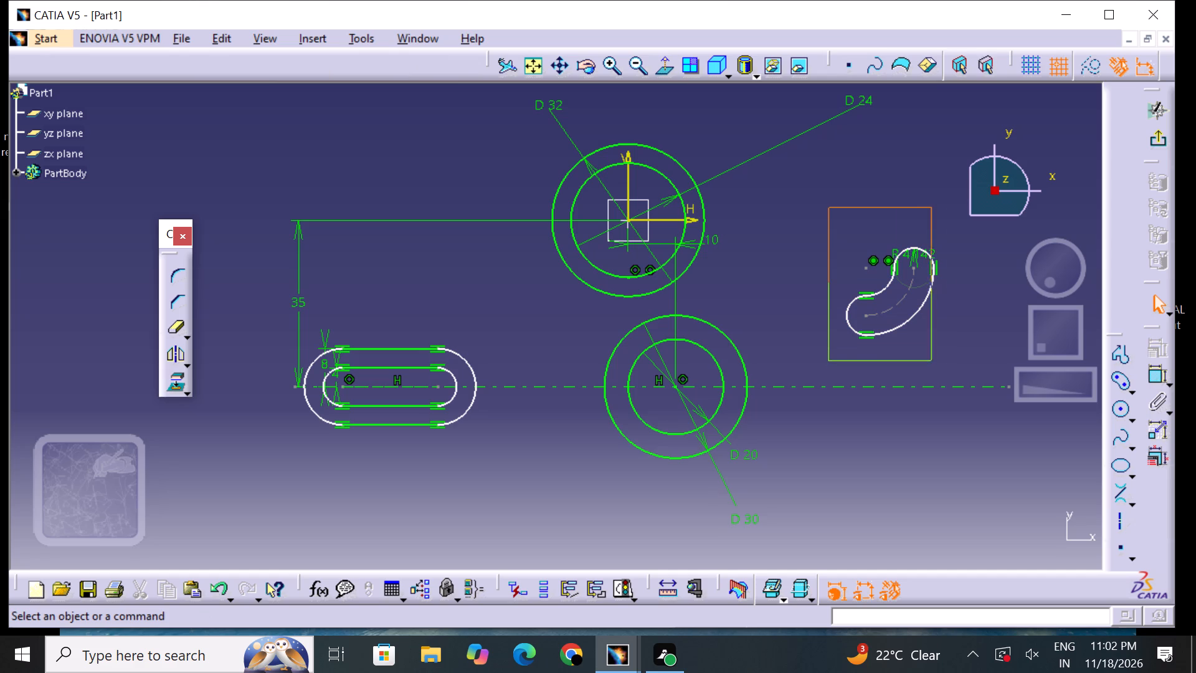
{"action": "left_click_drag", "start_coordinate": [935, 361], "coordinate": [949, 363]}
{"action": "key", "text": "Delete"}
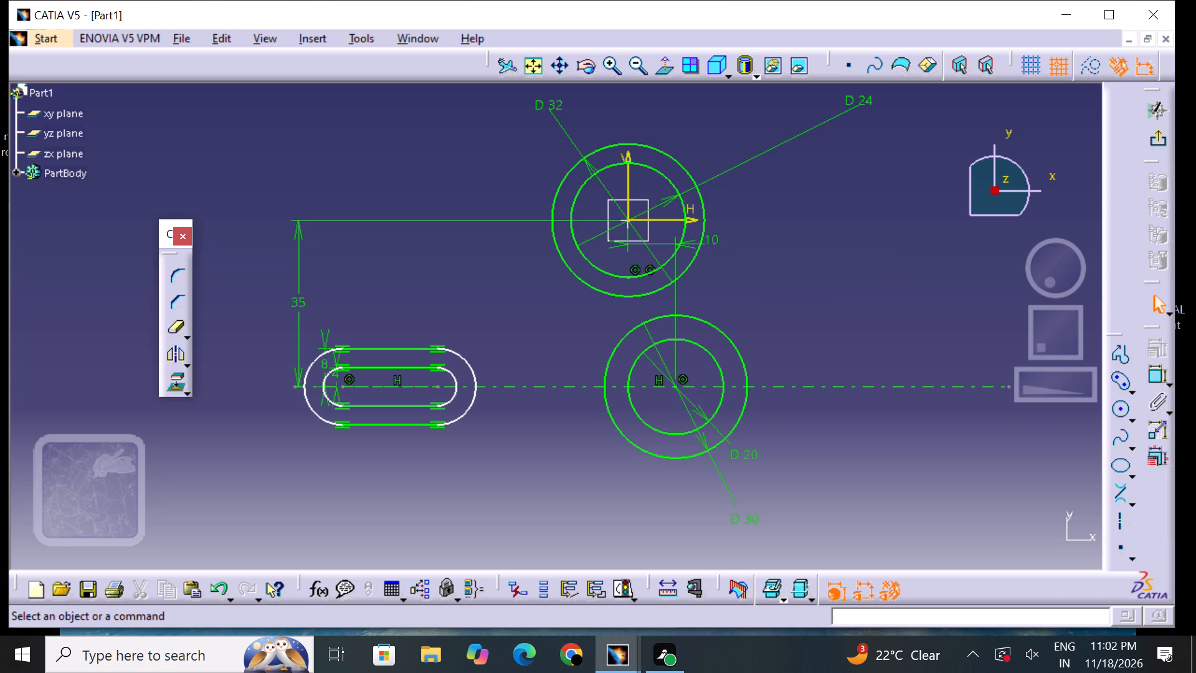
Create a corner between the outer elongated hole's near end arc and the outer circle on the axis line, and set its radius to 16 mm.
{"action": "left_click", "coordinate": [177, 269]}
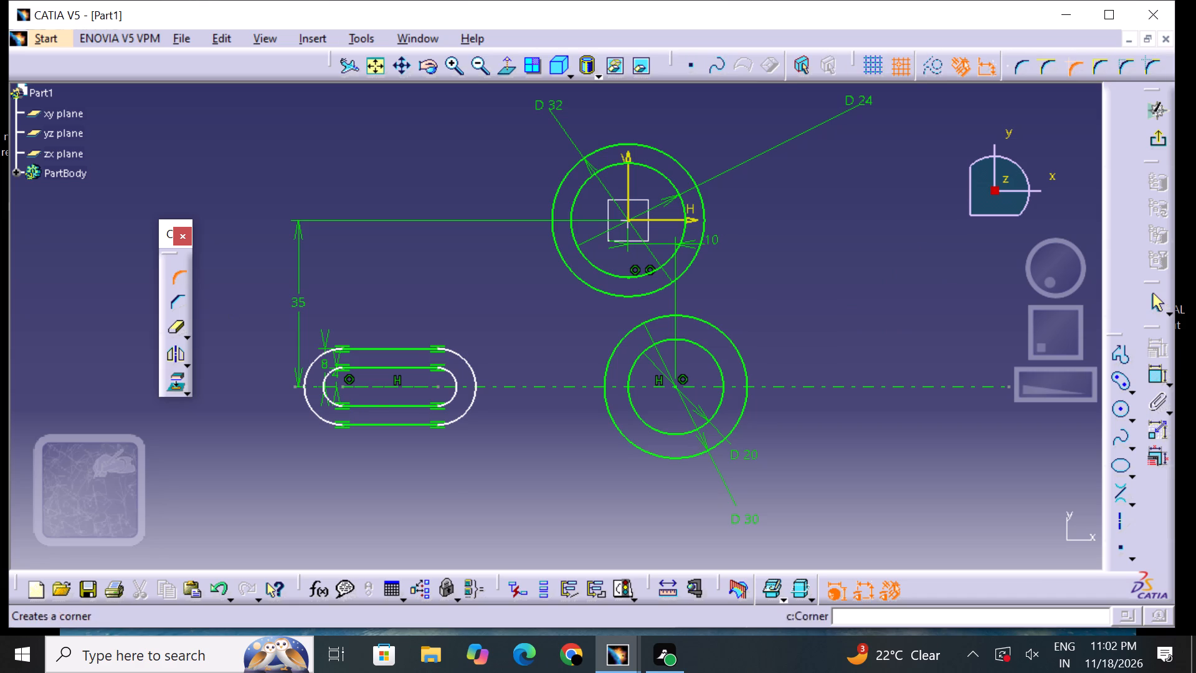
{"action": "left_click", "coordinate": [450, 422]}
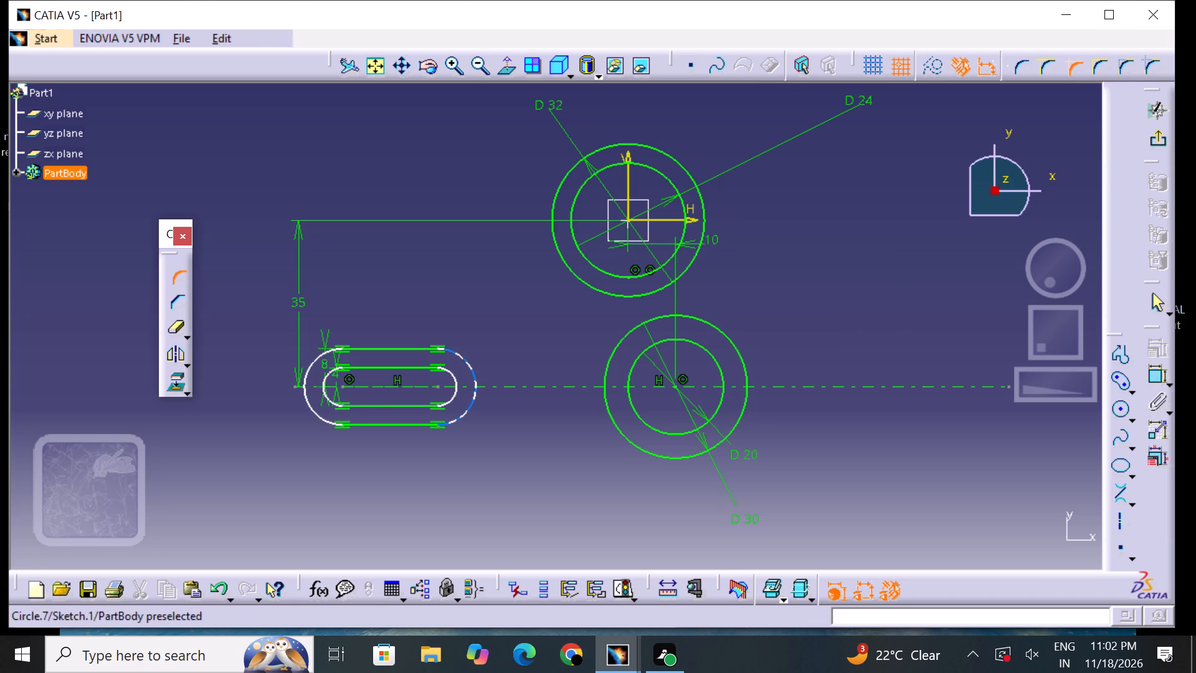
{"action": "left_click", "coordinate": [616, 425]}
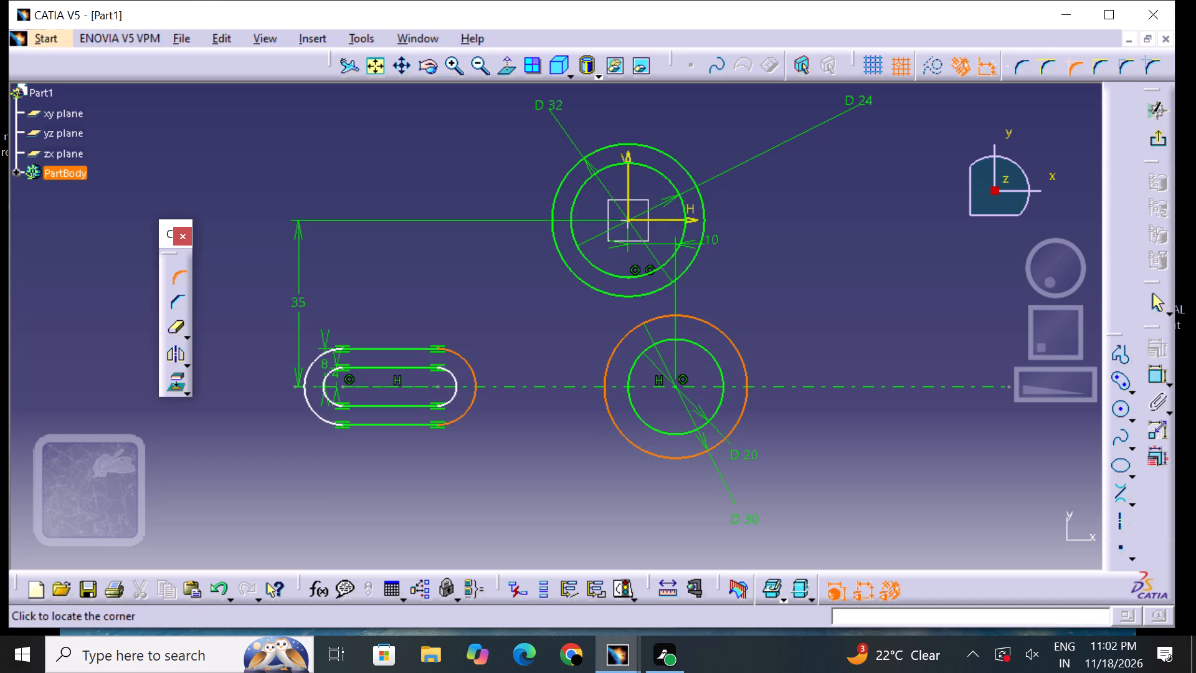
{"action": "left_click", "coordinate": [584, 421]}
{"action": "double_click", "coordinate": [544, 431]}
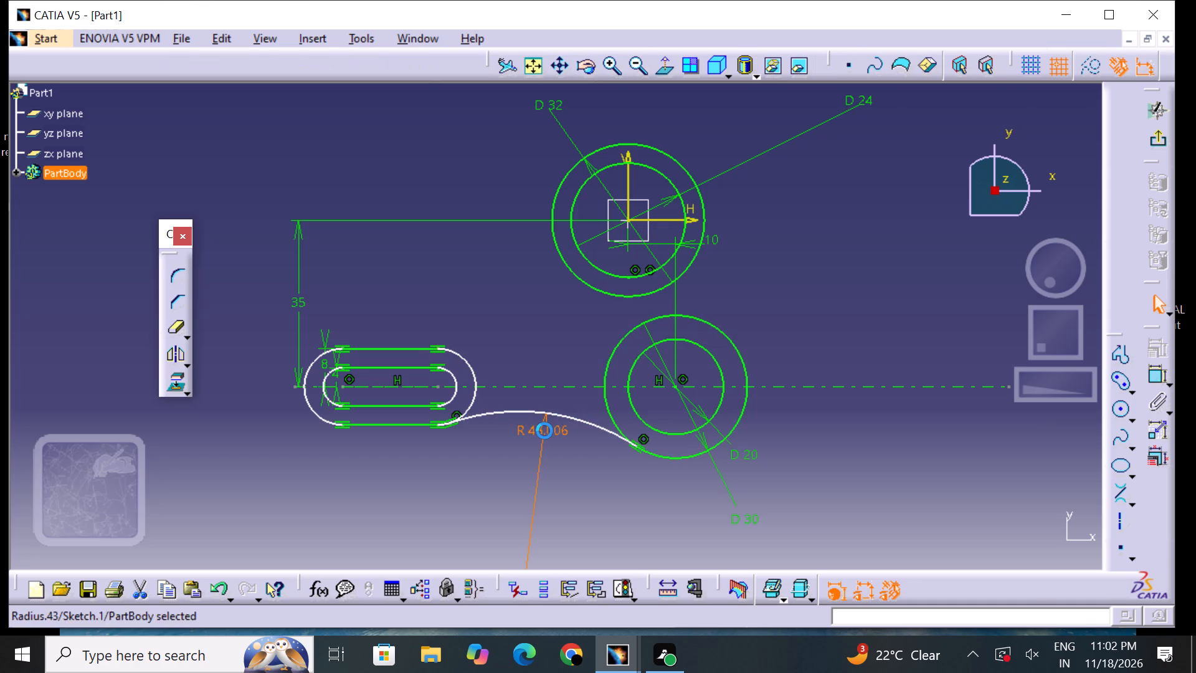
{"action": "key", "text": "BackSpace"}
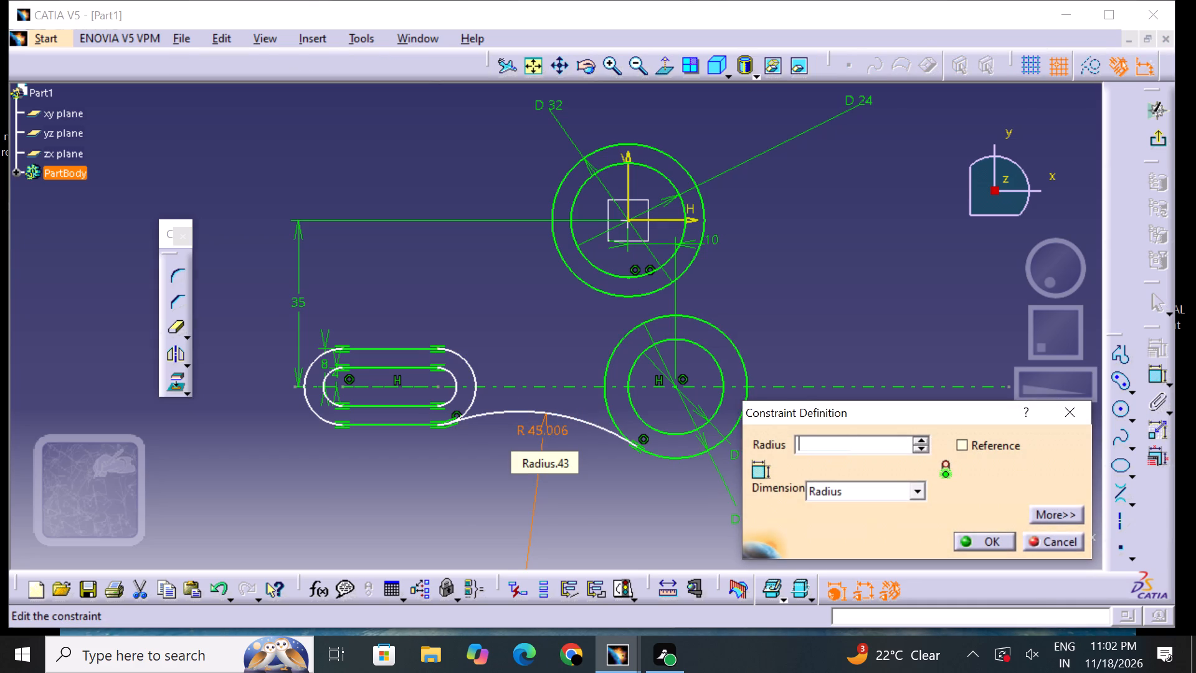
{"action": "type", "text": "16"}
{"action": "key", "text": "Return"}
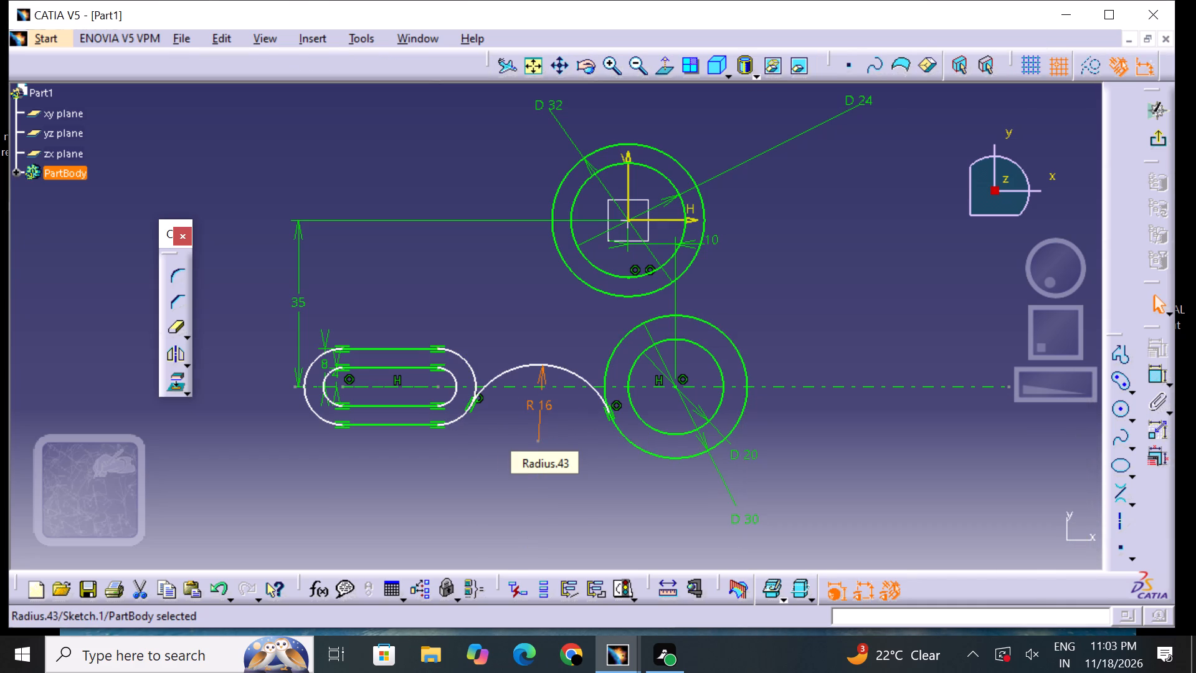
{"action": "left_click", "coordinate": [551, 459]}
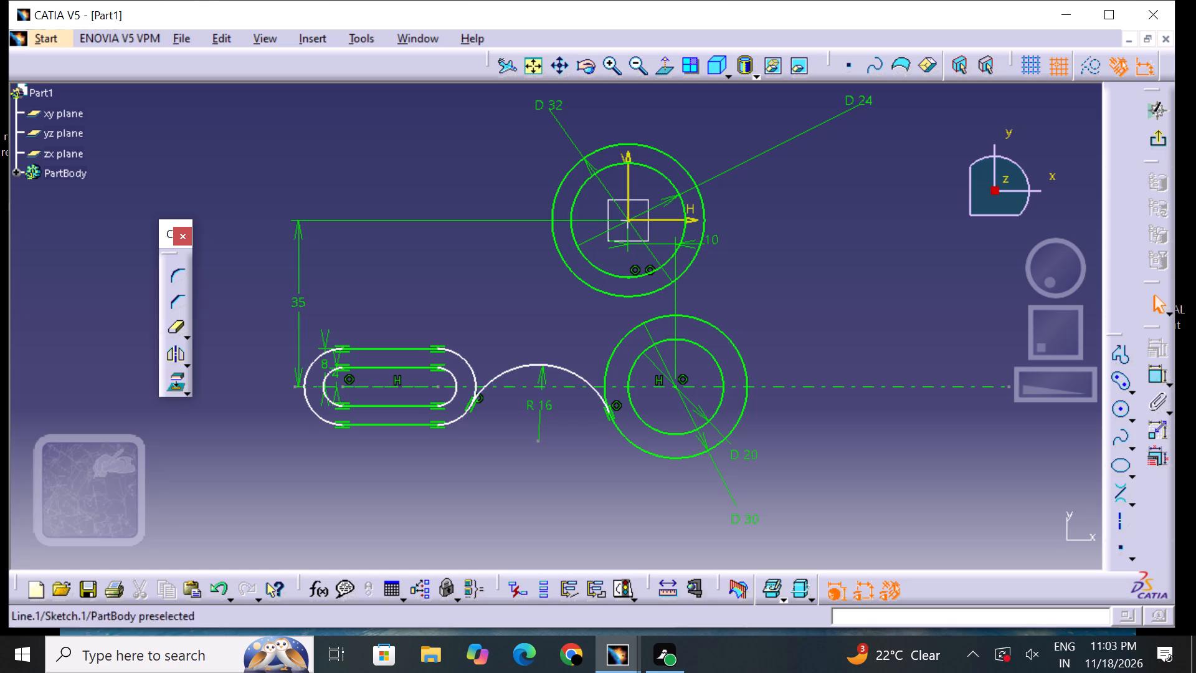
Delete the 16 mm radius corner arc between the outer elongated hole and the outer circle on the axis line.
{"action": "left_click", "coordinate": [558, 363]}
{"action": "right_click", "coordinate": [559, 364]}
{"action": "left_click", "coordinate": [596, 320]}
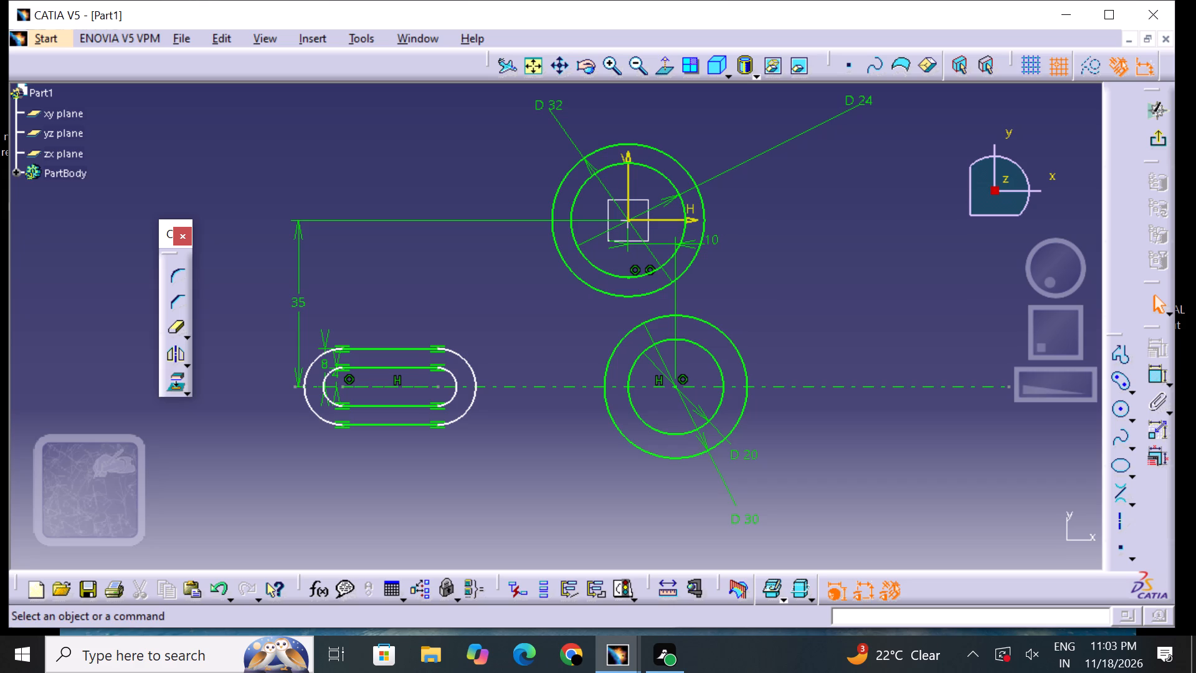
Sketch a cylindrical elongated hole centred on the axis line at H 30 mm, starting at H 50, V 0 mm, with end radius about 9.51 mm.
{"action": "left_click", "coordinate": [1114, 379]}
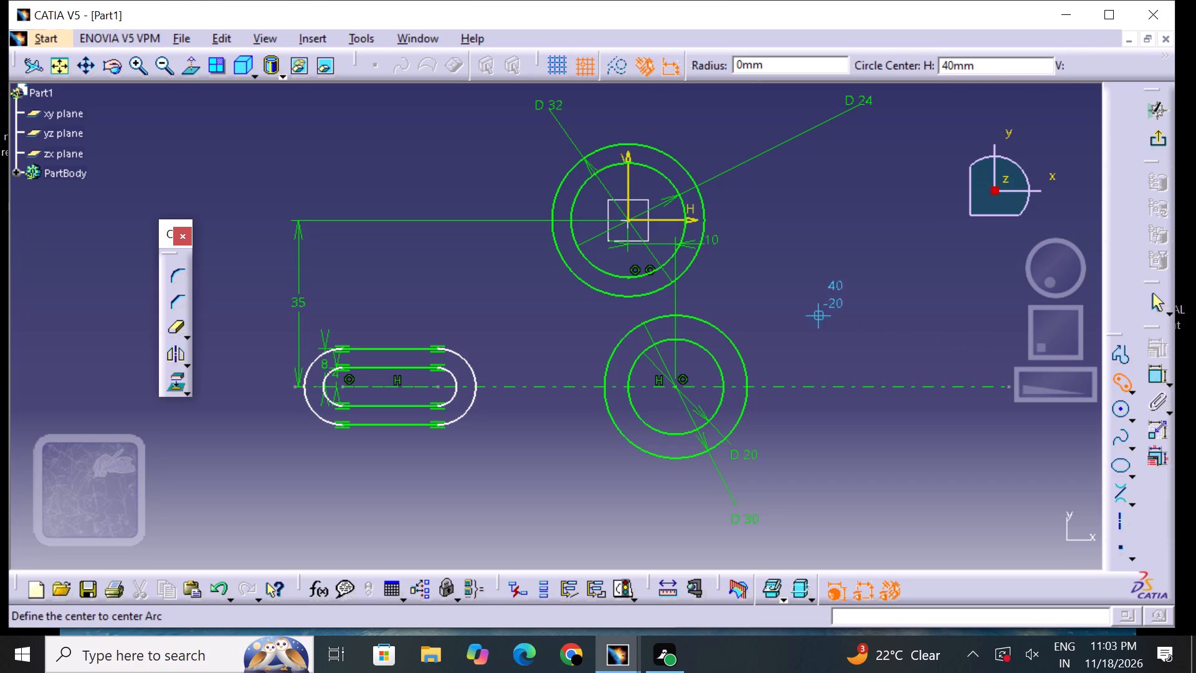
{"action": "left_click", "coordinate": [784, 388]}
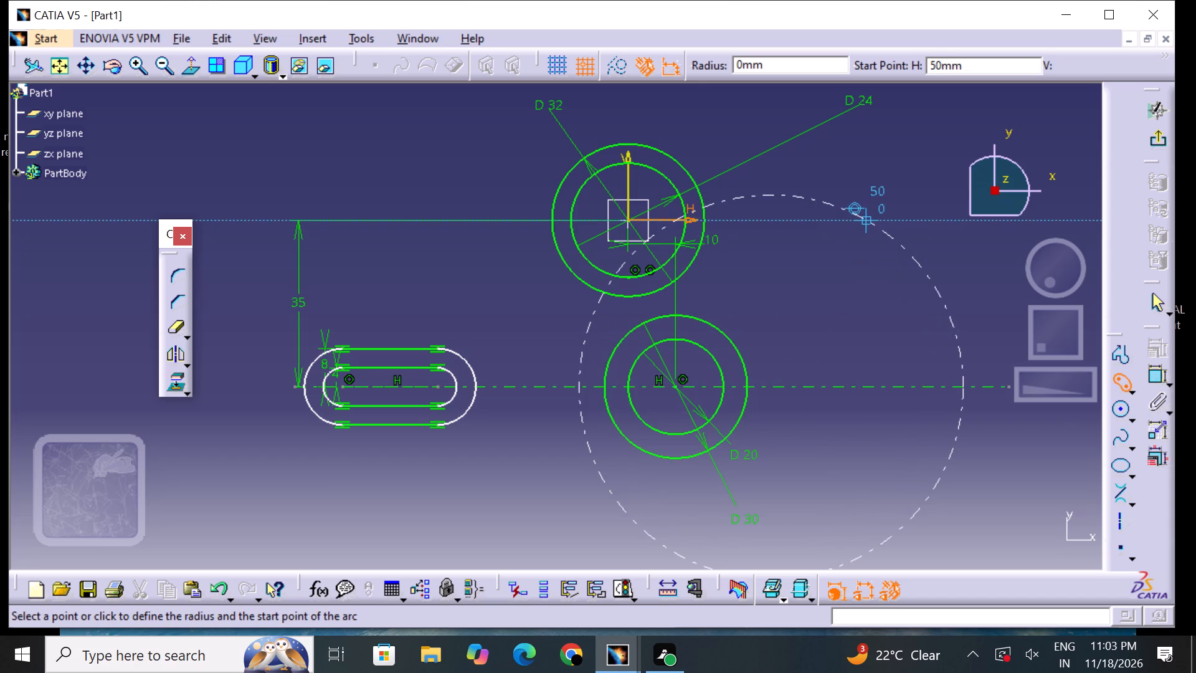
{"action": "left_click", "coordinate": [867, 222]}
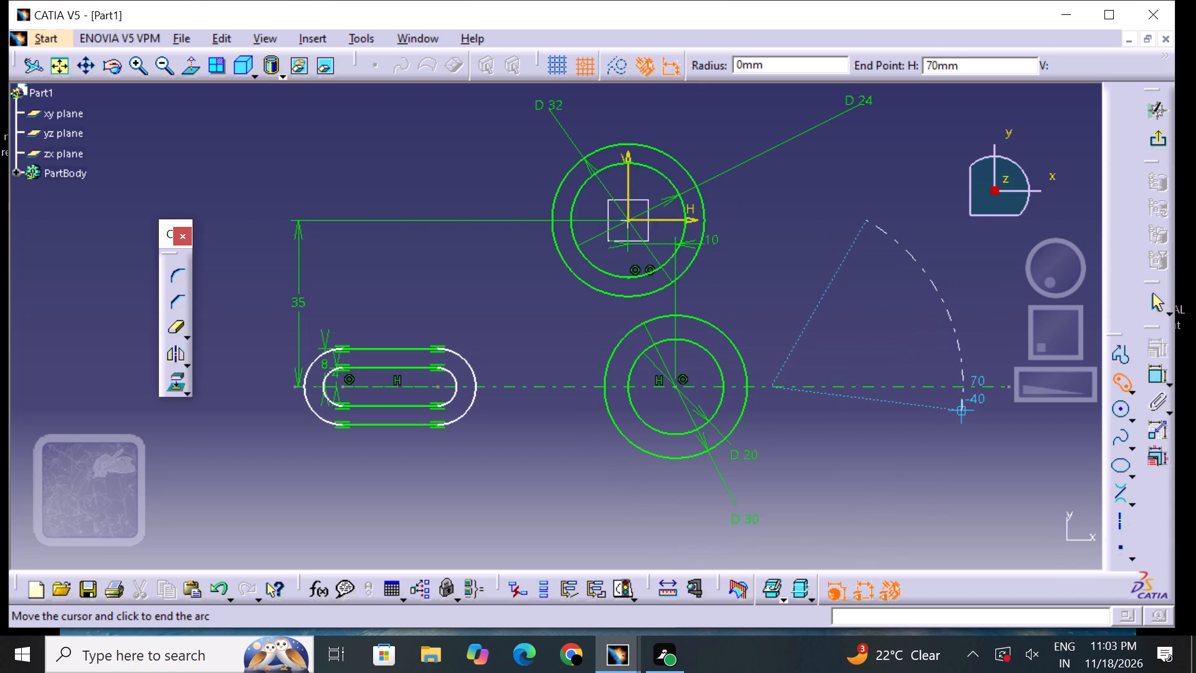
{"action": "left_click", "coordinate": [906, 430]}
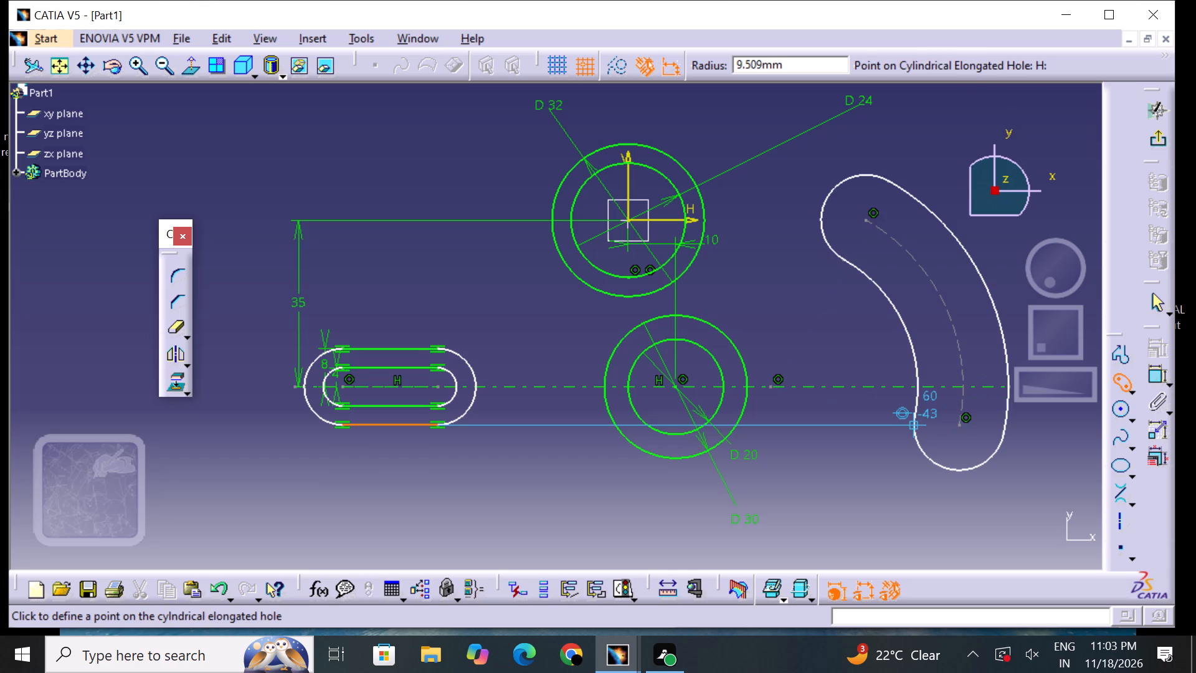
{"action": "left_click", "coordinate": [886, 476]}
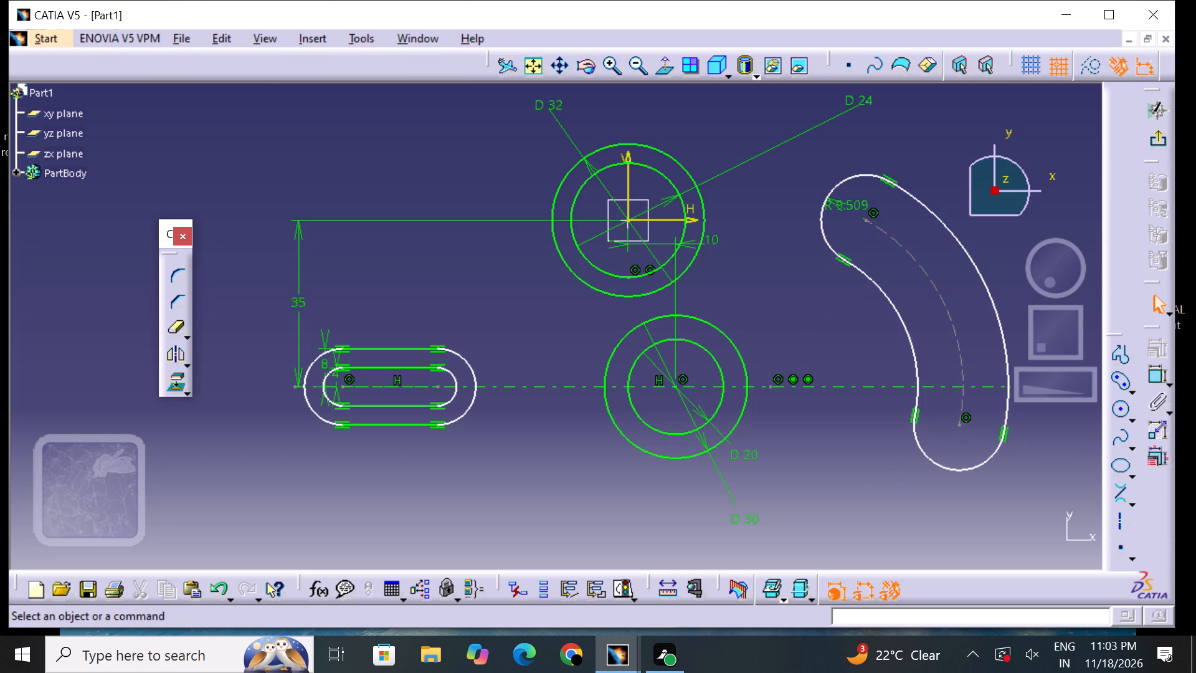
Sketch a second, inner cylindrical elongated hole sharing the first one's arc centre and end points, with end radius about 4.34 mm.
{"action": "left_click", "coordinate": [1119, 376]}
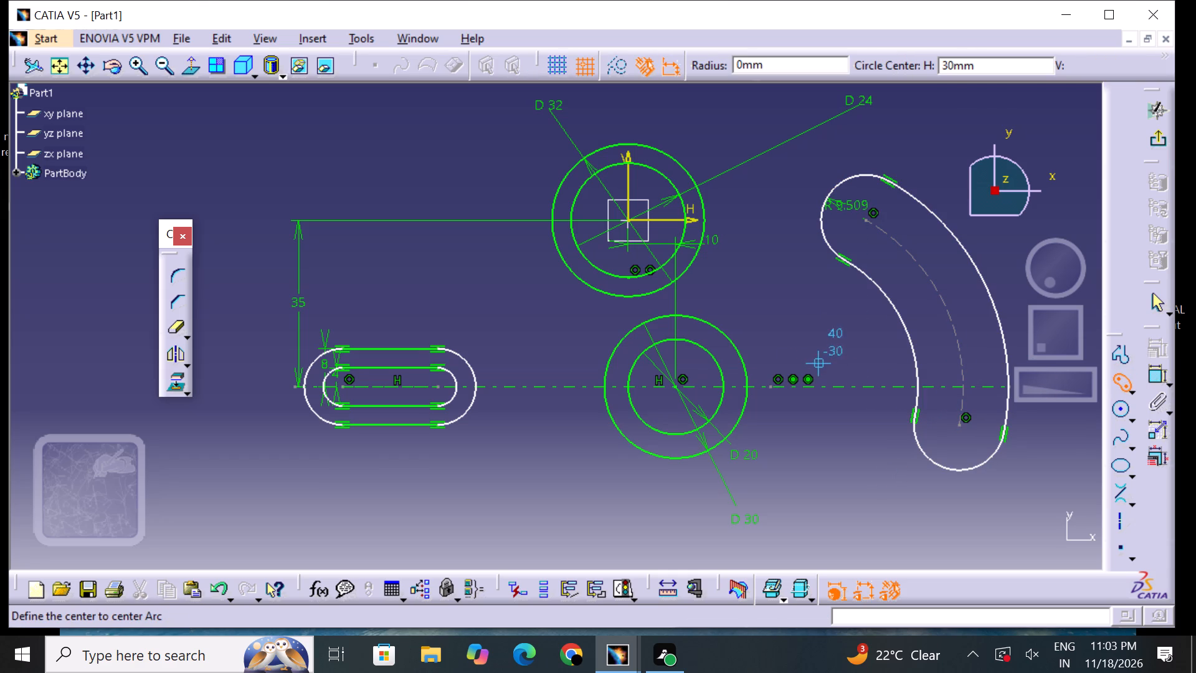
{"action": "left_click", "coordinate": [772, 388]}
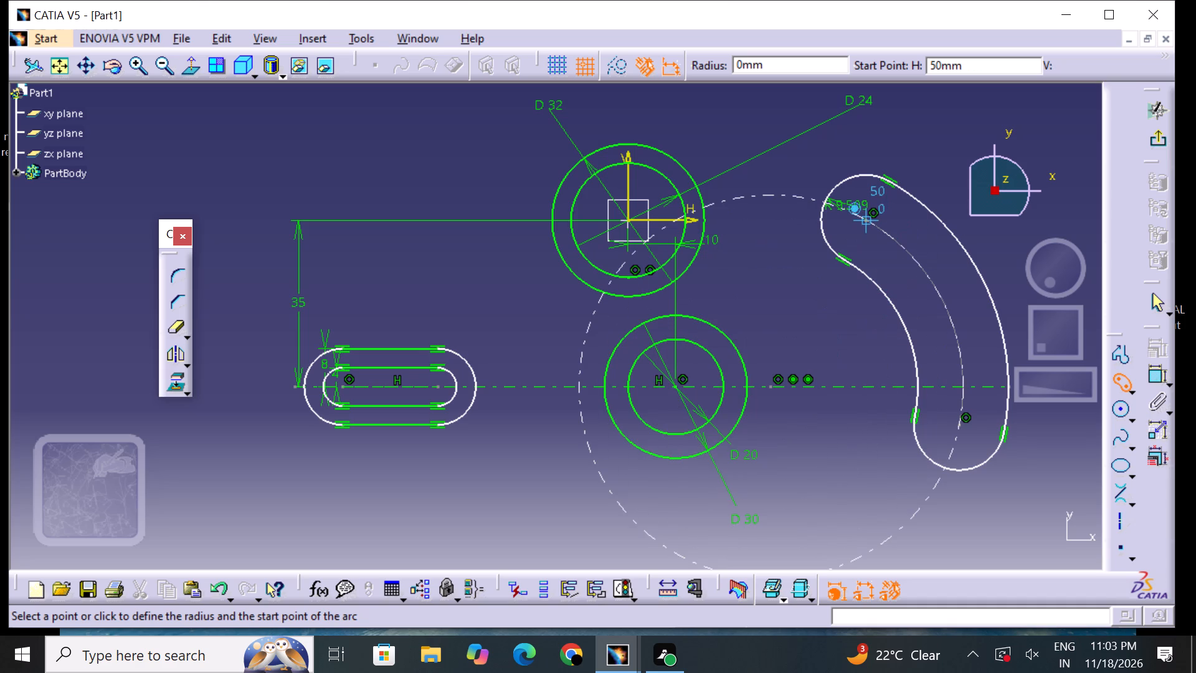
{"action": "left_click", "coordinate": [868, 222]}
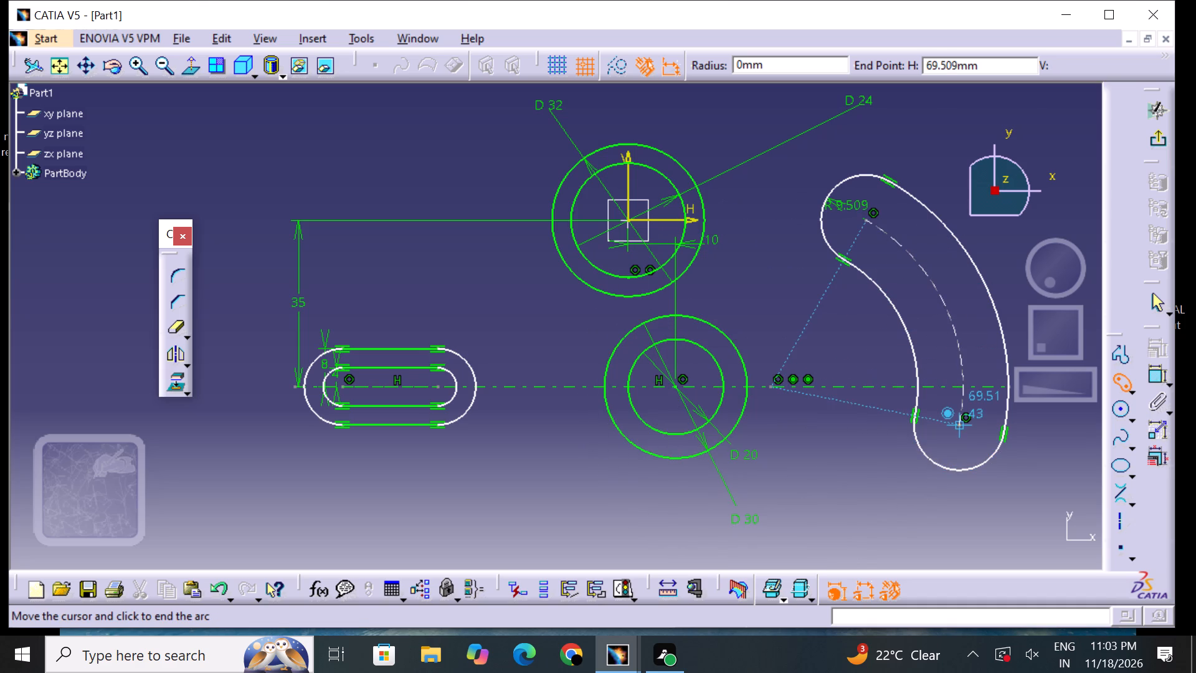
{"action": "left_click", "coordinate": [961, 422]}
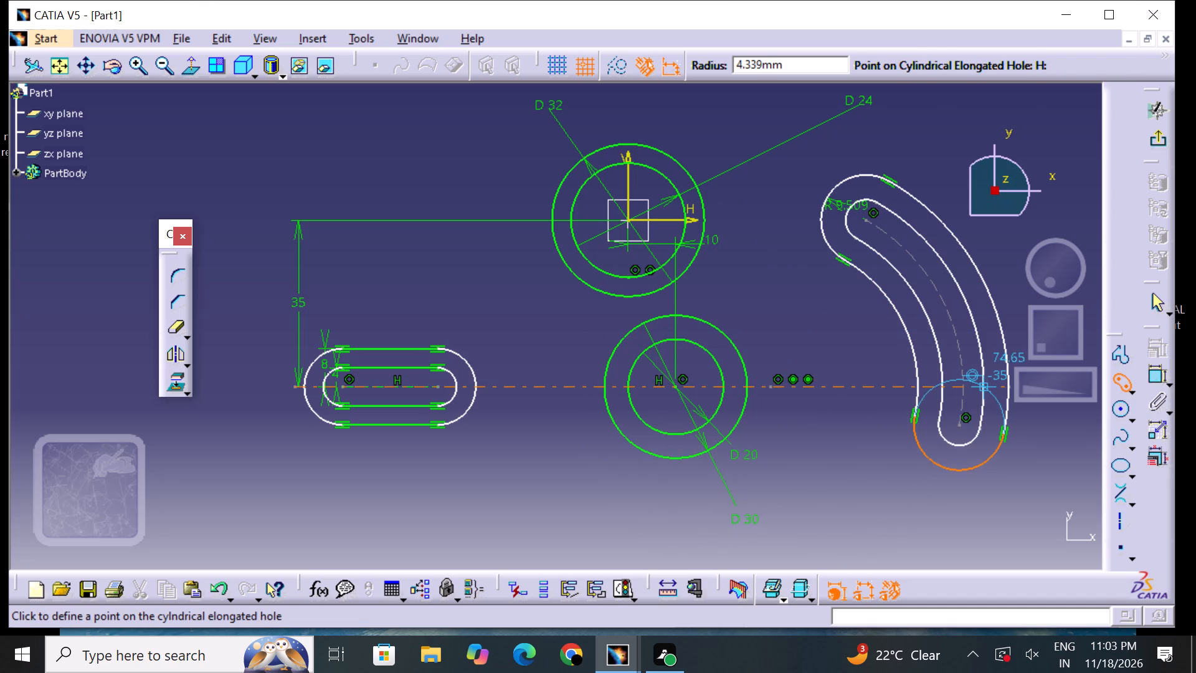
{"action": "left_click", "coordinate": [980, 383]}
{"action": "left_click", "coordinate": [908, 521]}
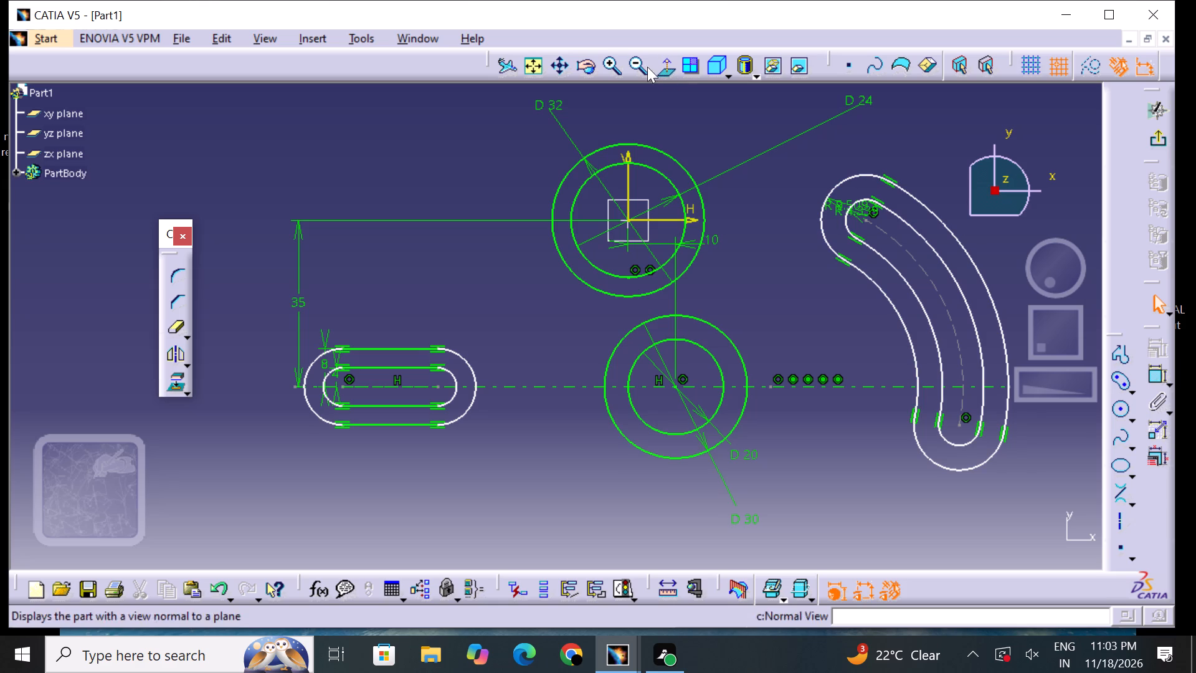
Set the 9.509 mm end radius of the first curved elongated hole to 4 mm.
{"action": "left_click", "coordinate": [614, 54]}
{"action": "middle_click_drag", "start_coordinate": [915, 221], "coordinate": [600, 239]}
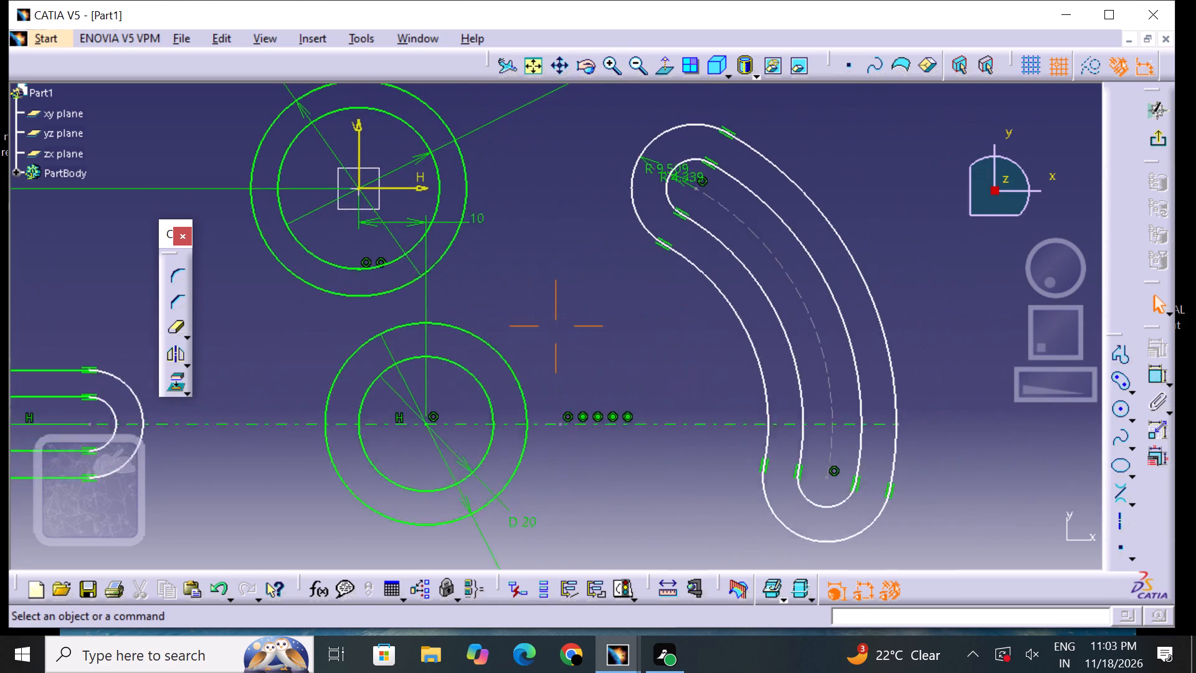
{"action": "middle_click_drag", "start_coordinate": [600, 239], "coordinate": [544, 279]}
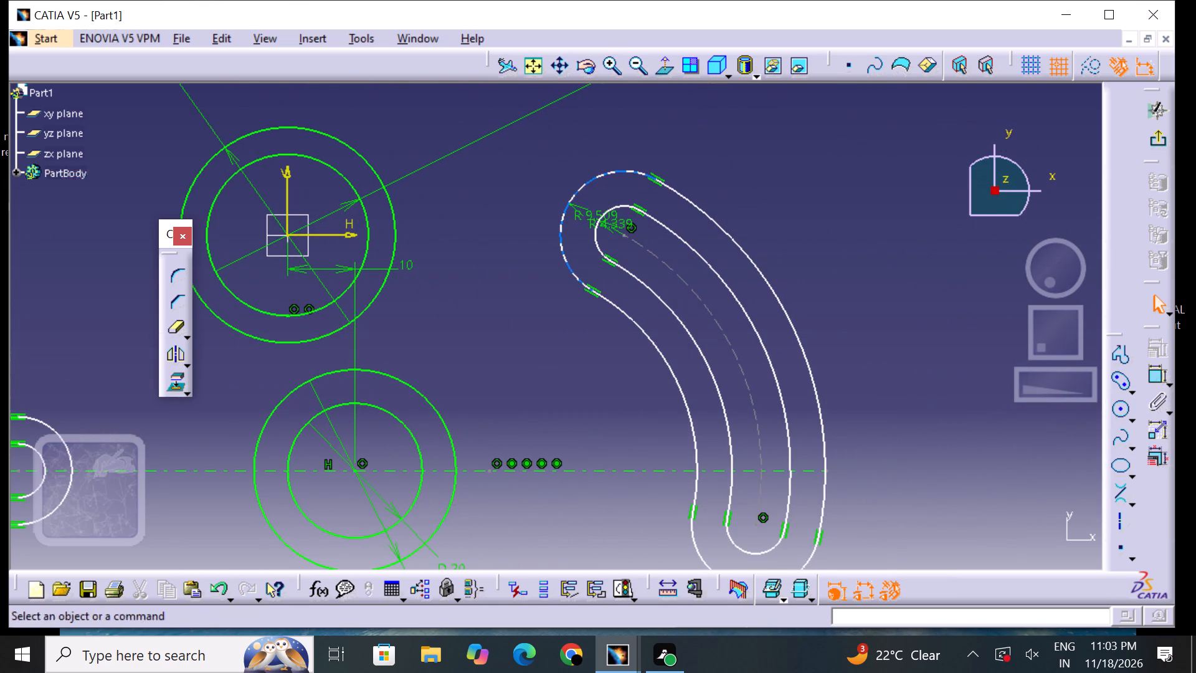
{"action": "triple_click", "coordinate": [609, 65]}
{"action": "left_click", "coordinate": [609, 65]}
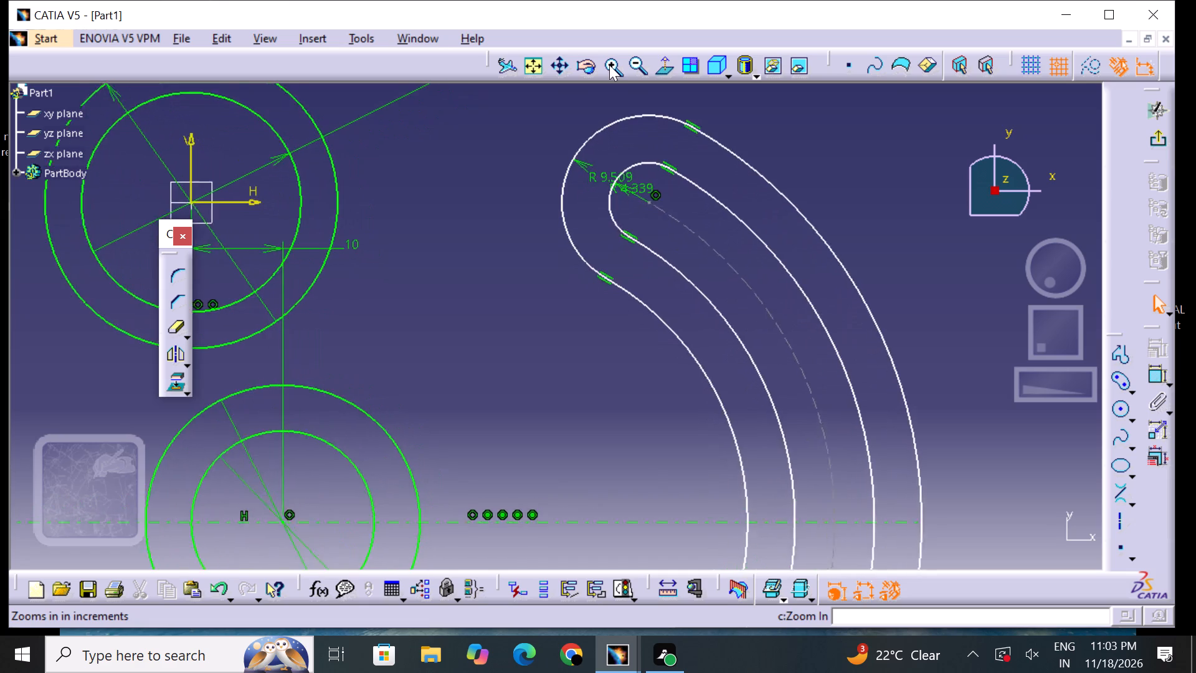
{"action": "double_click", "coordinate": [653, 164]}
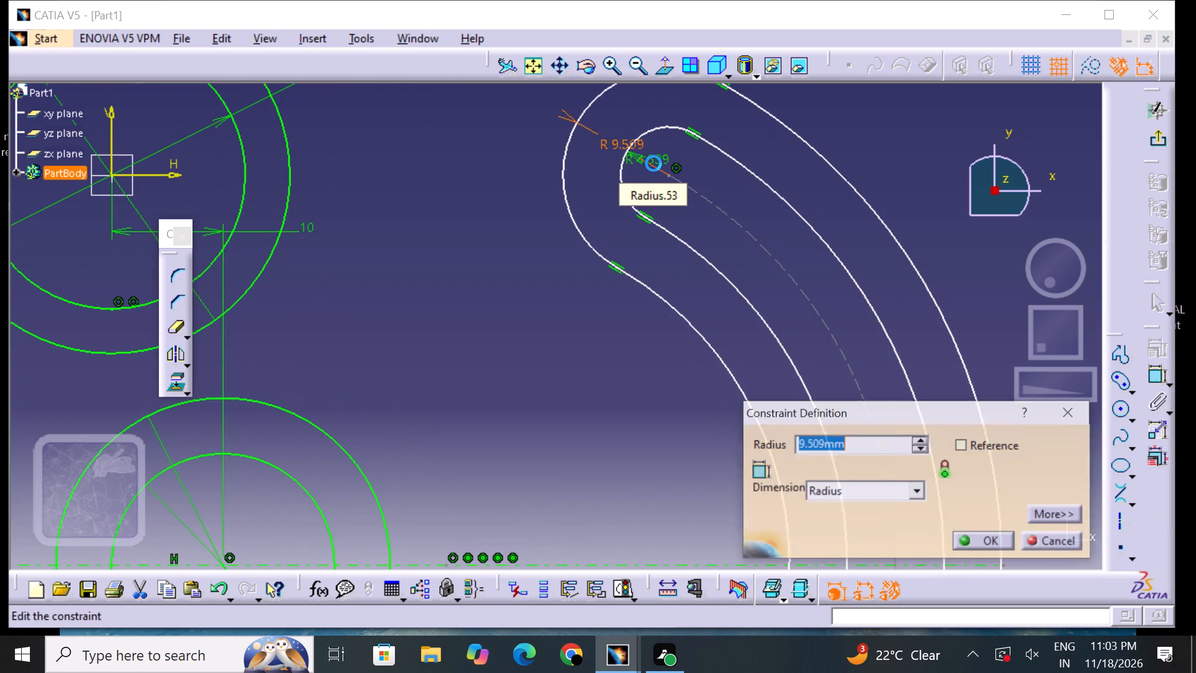
{"action": "key", "text": "BackSpace"}
{"action": "key", "text": "5"}
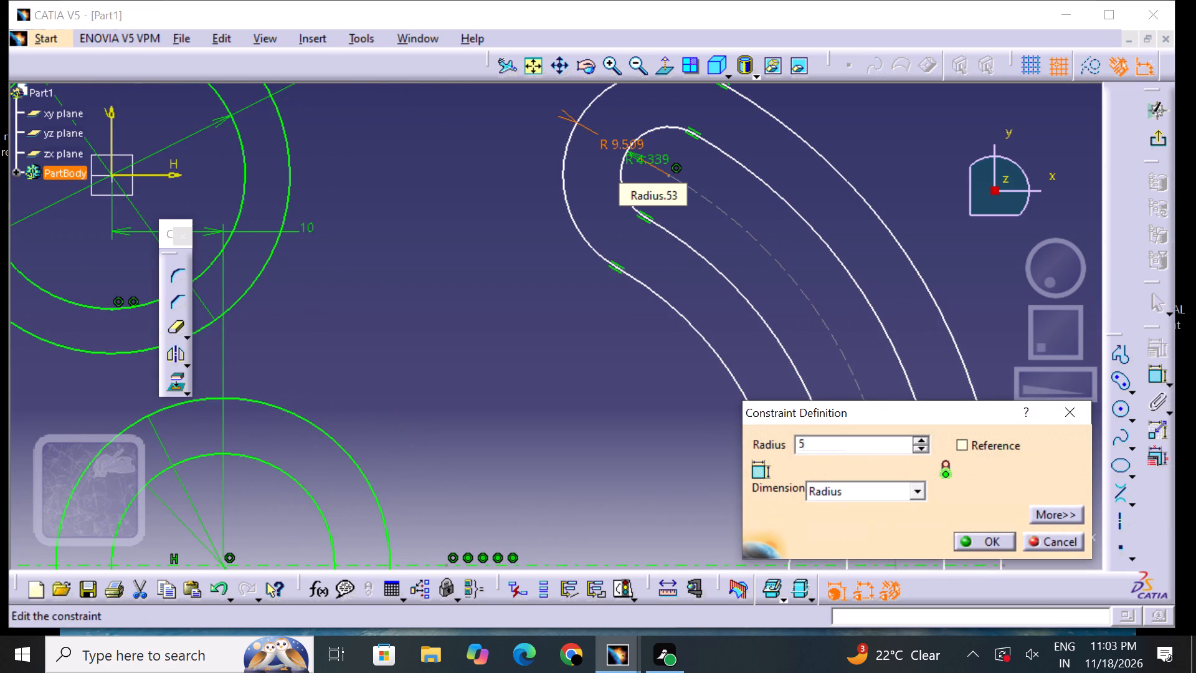
{"action": "key", "text": "BackSpace"}
{"action": "key", "text": "4"}
{"action": "key", "text": "Return"}
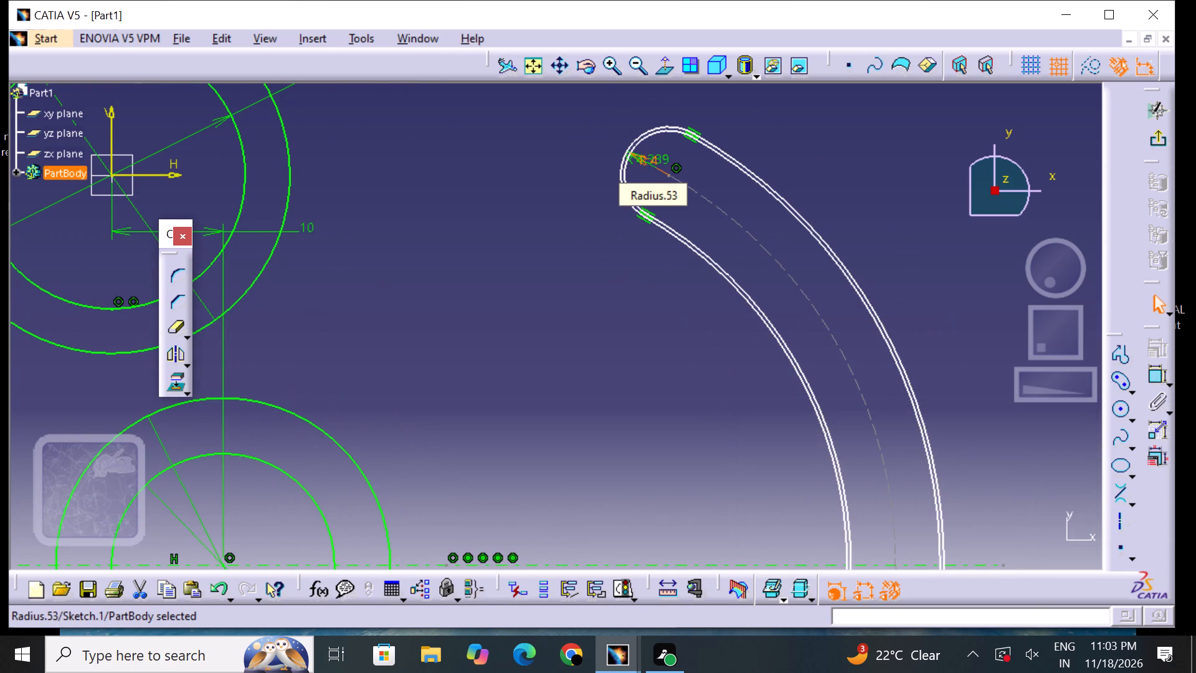
{"action": "left_click", "coordinate": [705, 161]}
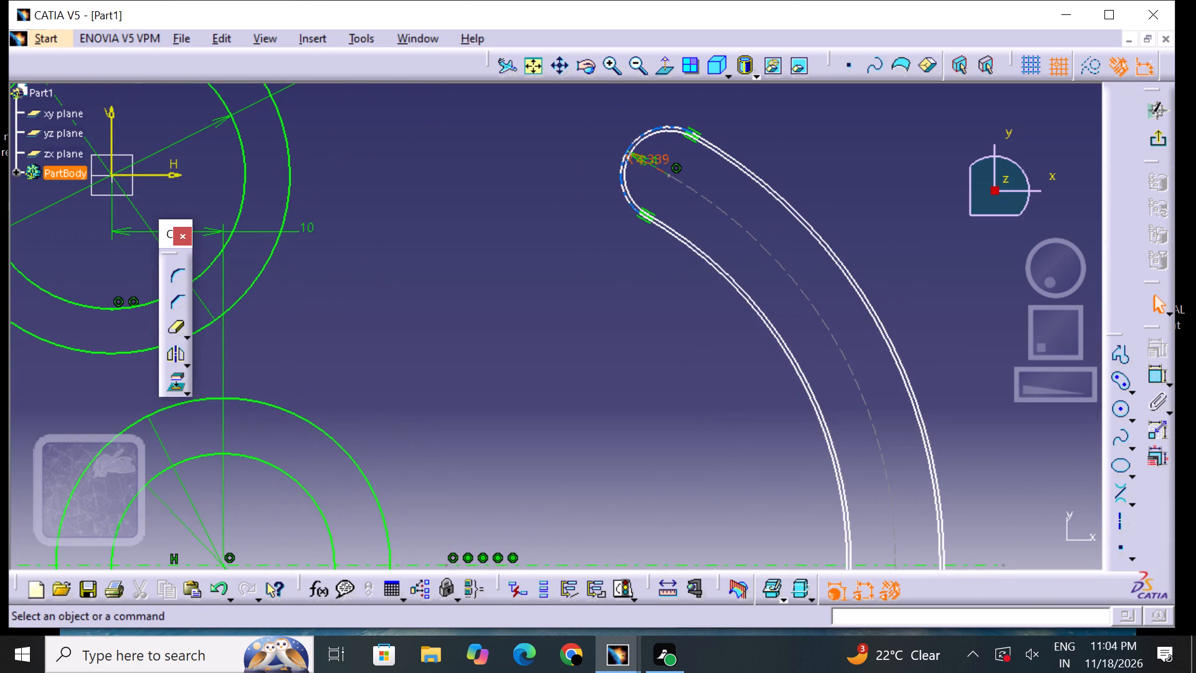
Set the 4.339 mm end radius of the second curved elongated hole to 8 mm.
{"action": "double_click", "coordinate": [659, 158]}
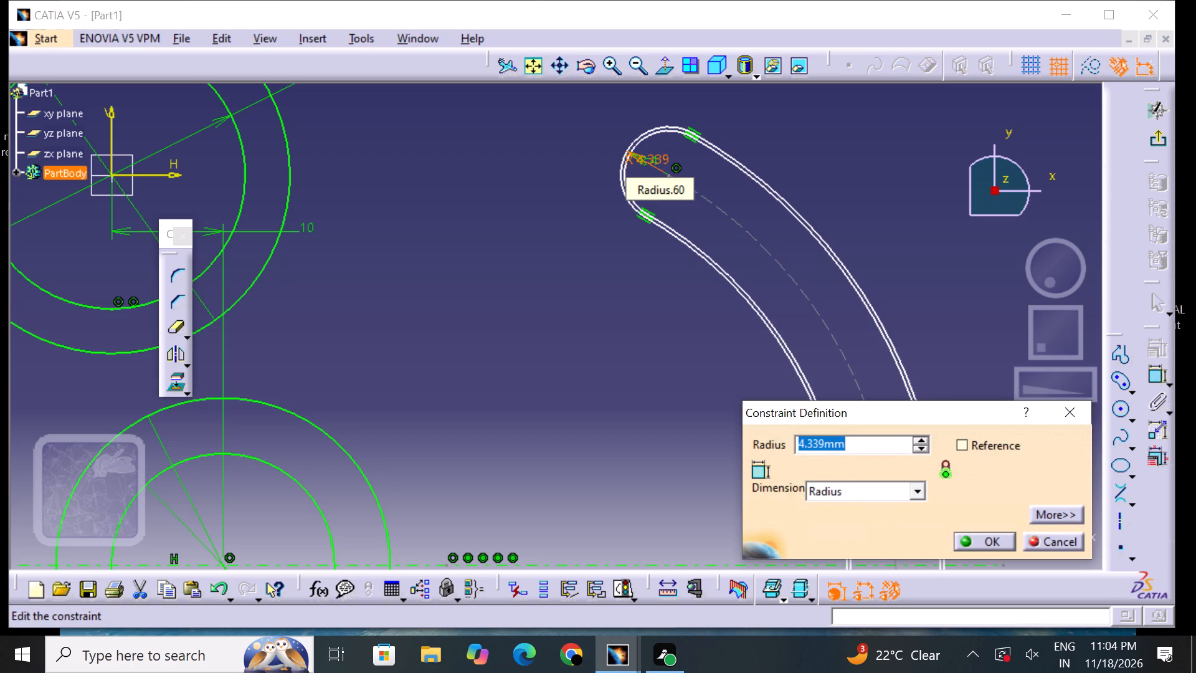
{"action": "key", "text": "BackSpace"}
{"action": "key", "text": "8"}
{"action": "key", "text": "Return"}
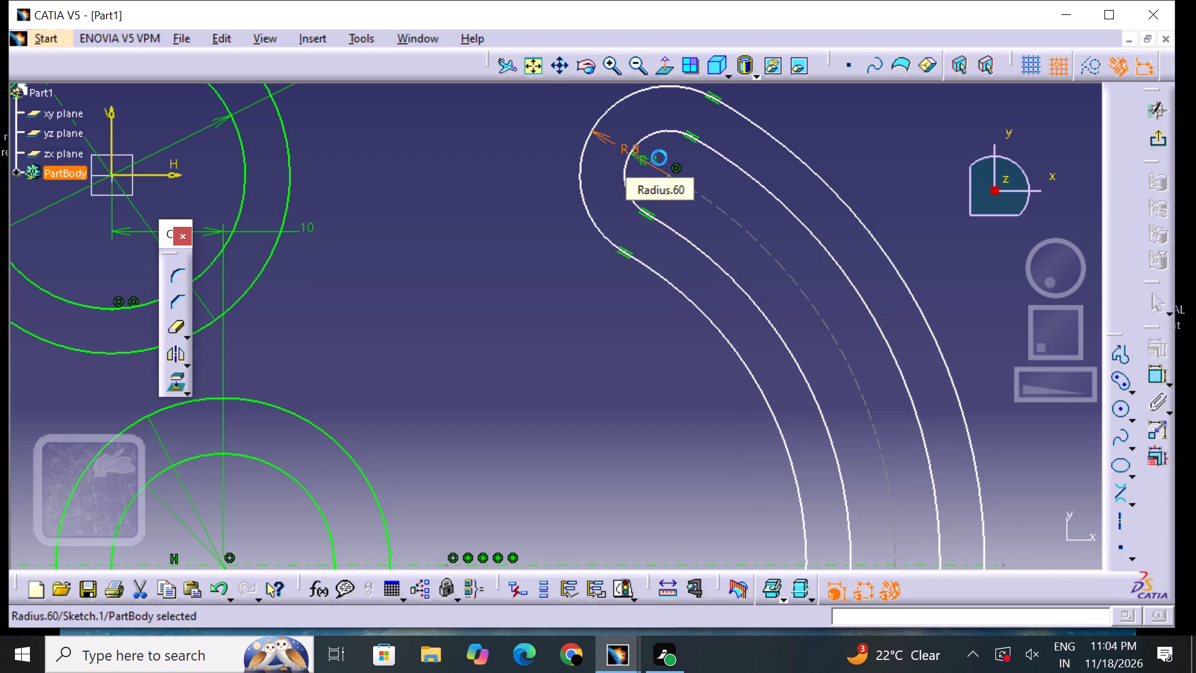
{"action": "left_click", "coordinate": [604, 217]}
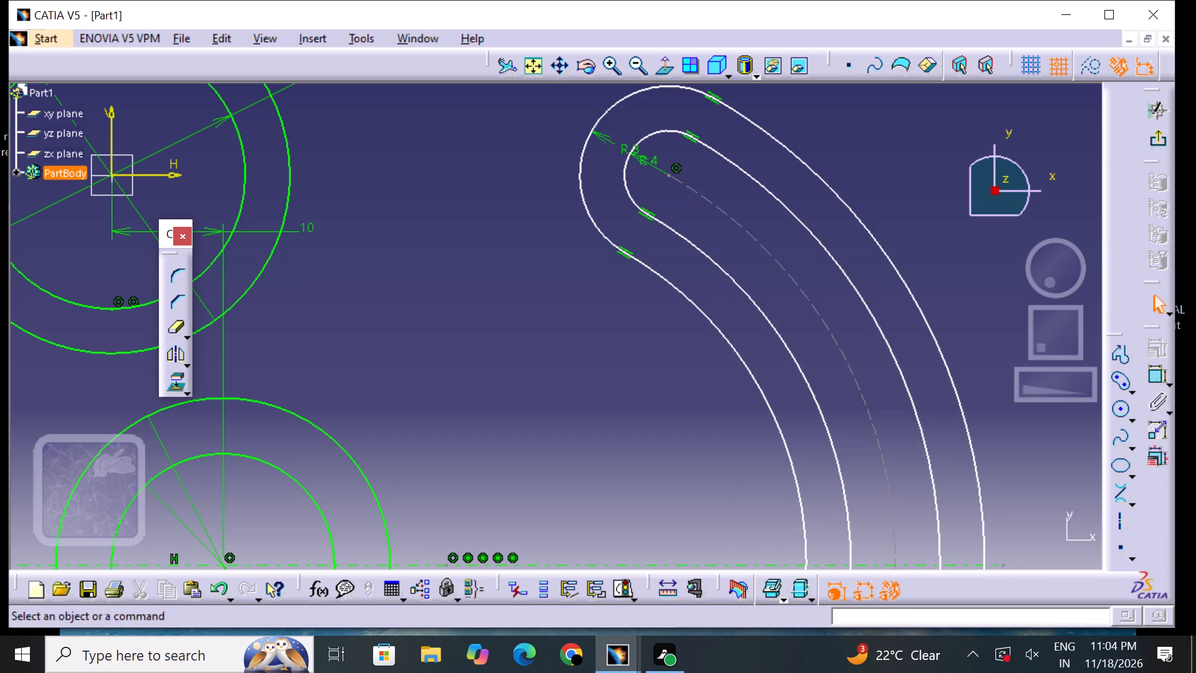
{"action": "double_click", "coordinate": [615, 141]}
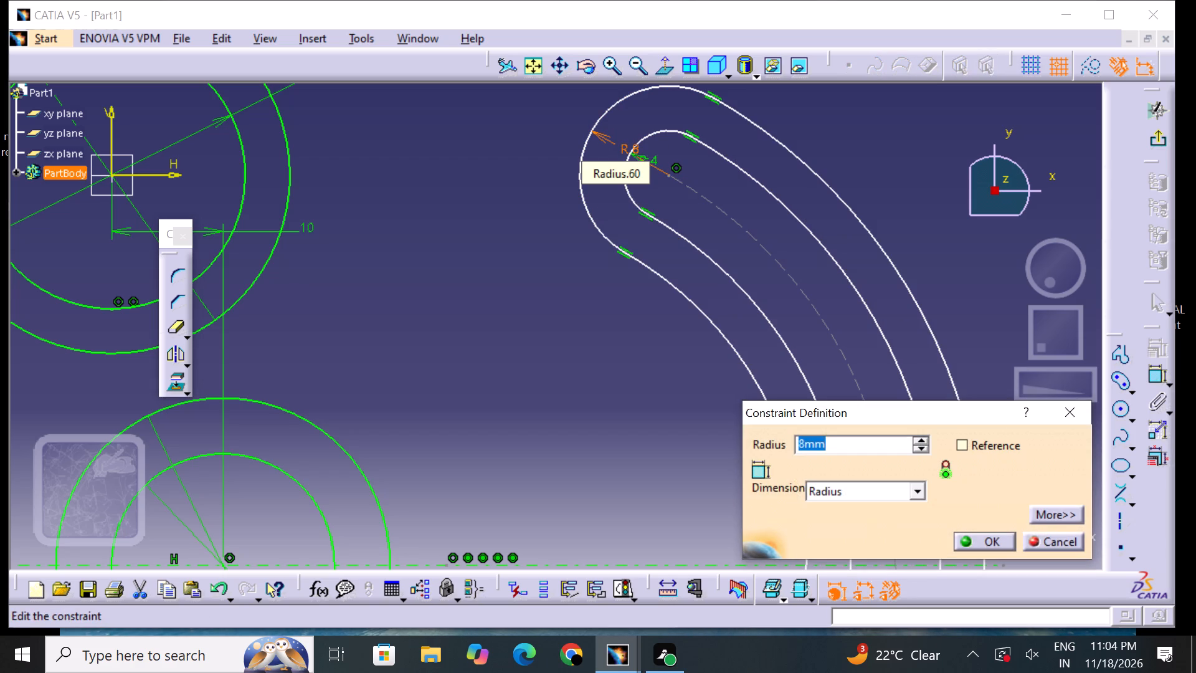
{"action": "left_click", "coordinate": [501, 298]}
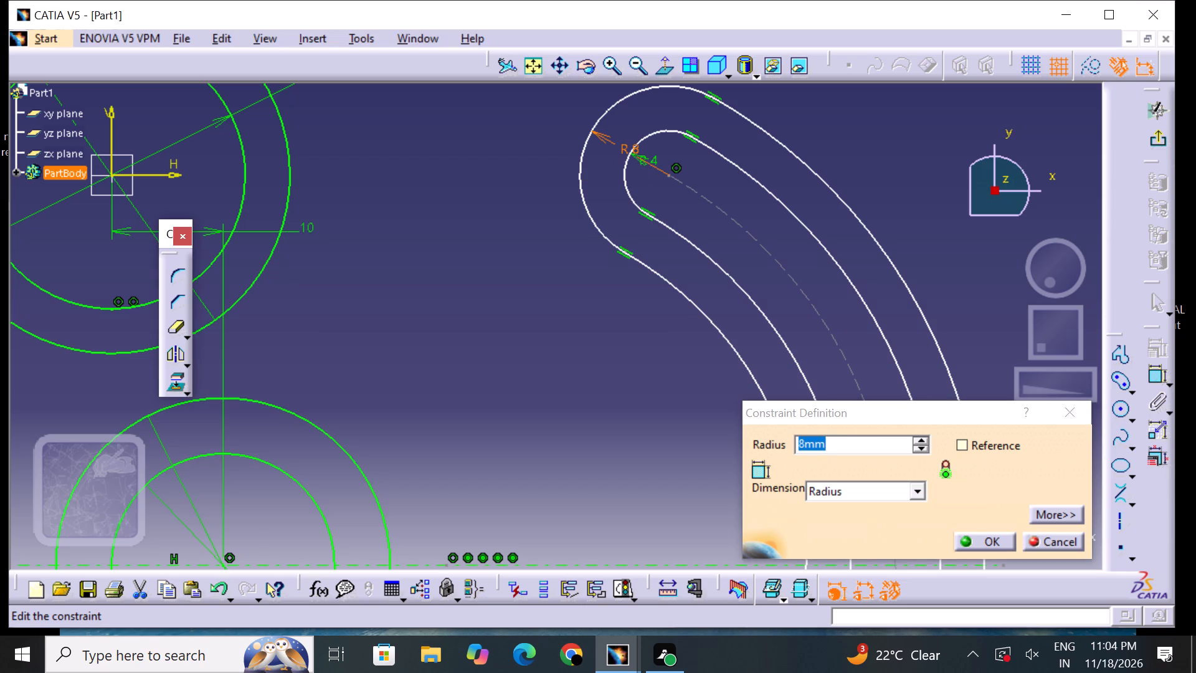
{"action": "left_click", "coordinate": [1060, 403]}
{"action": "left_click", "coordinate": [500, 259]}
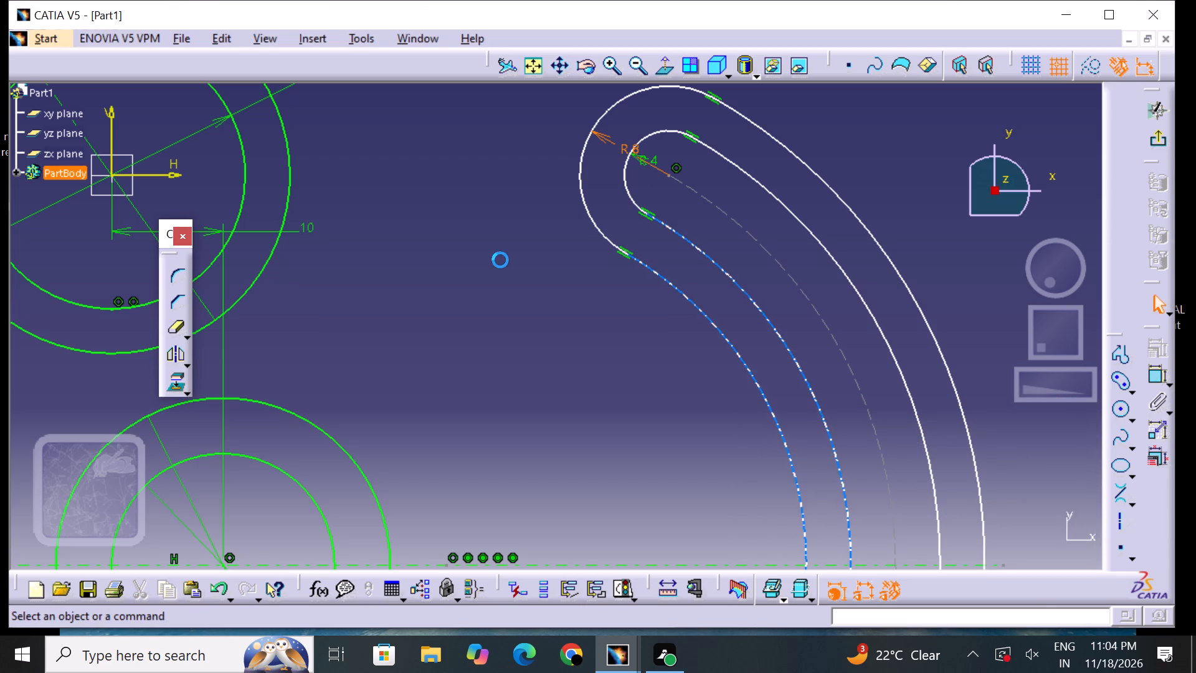
Dimension the horizontal distance from the straight elongated hole's far end centre to the curved holes' centre arc and set it to 81 mm.
{"action": "double_click", "coordinate": [636, 66]}
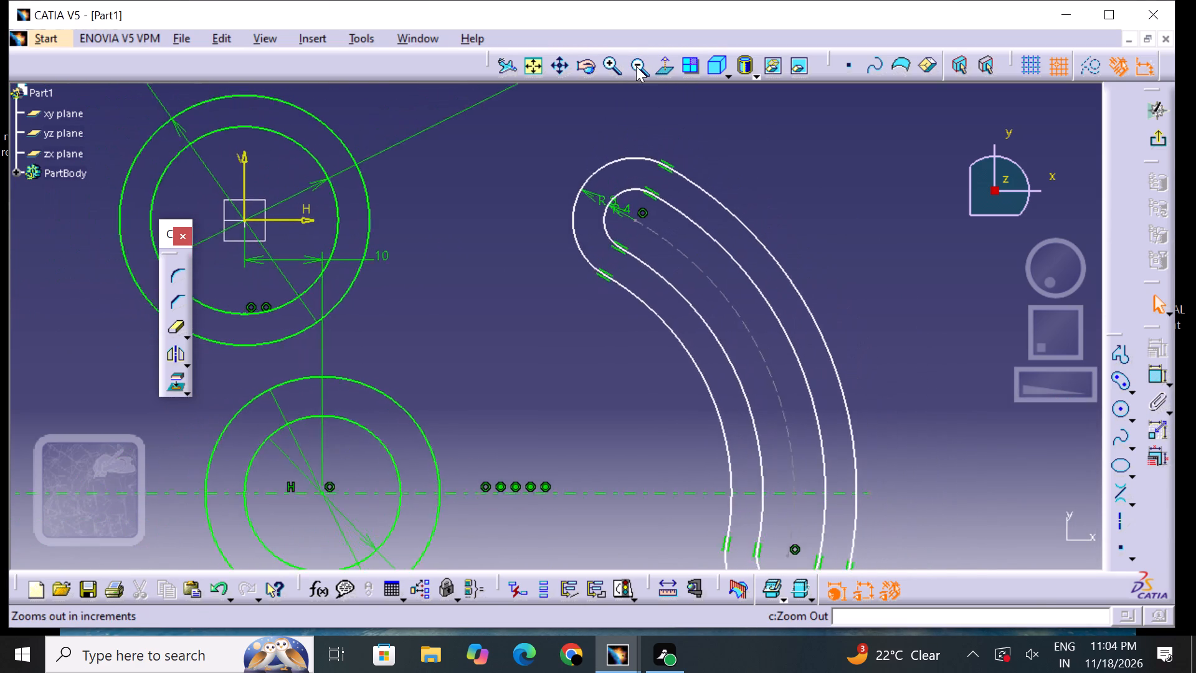
{"action": "left_click", "coordinate": [636, 66]}
{"action": "middle_click_drag", "start_coordinate": [513, 322], "coordinate": [667, 279]}
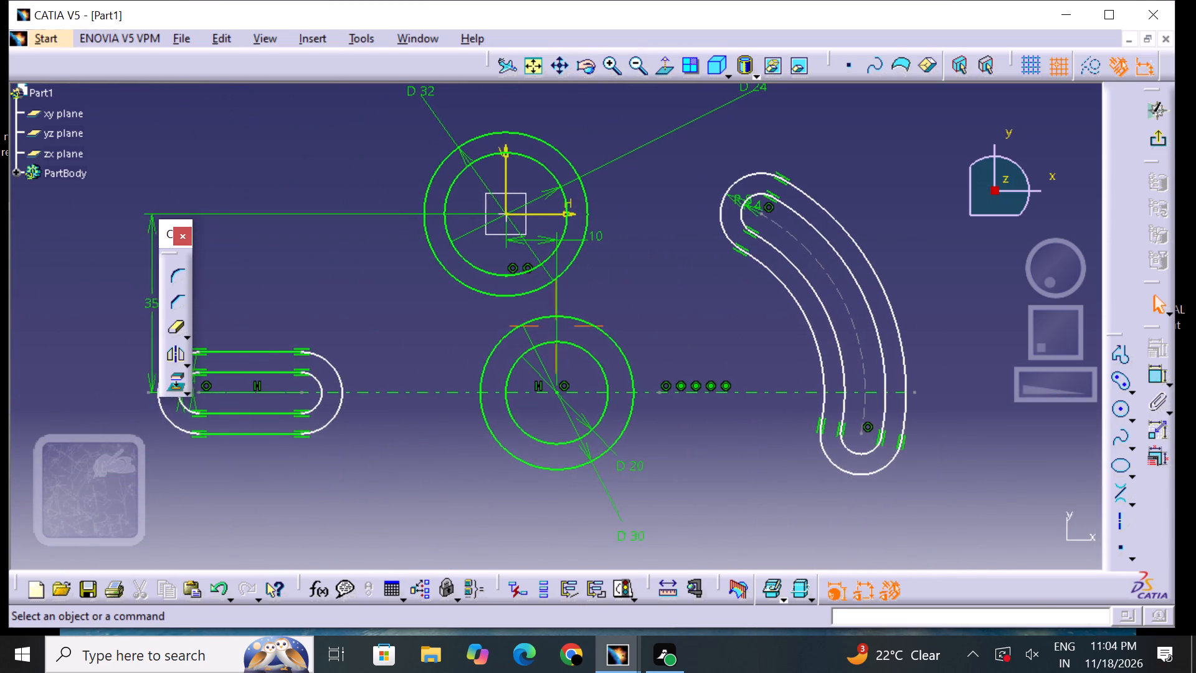
{"action": "middle_click_drag", "start_coordinate": [667, 279], "coordinate": [679, 285]}
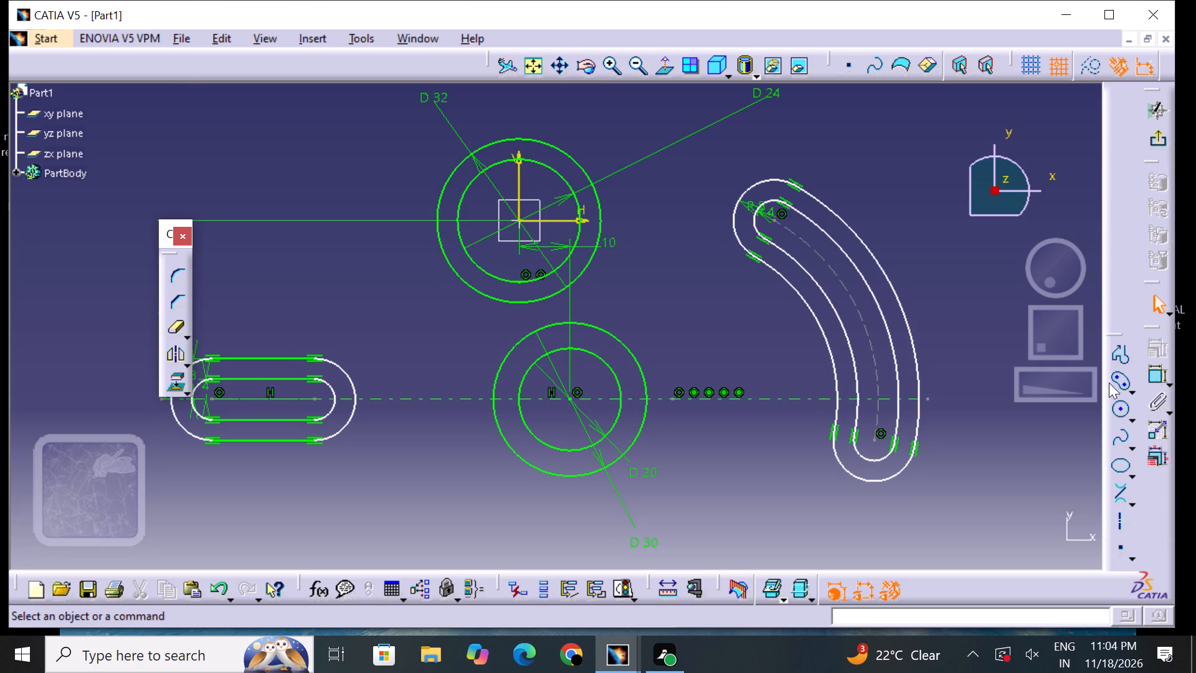
{"action": "left_click", "coordinate": [1155, 378]}
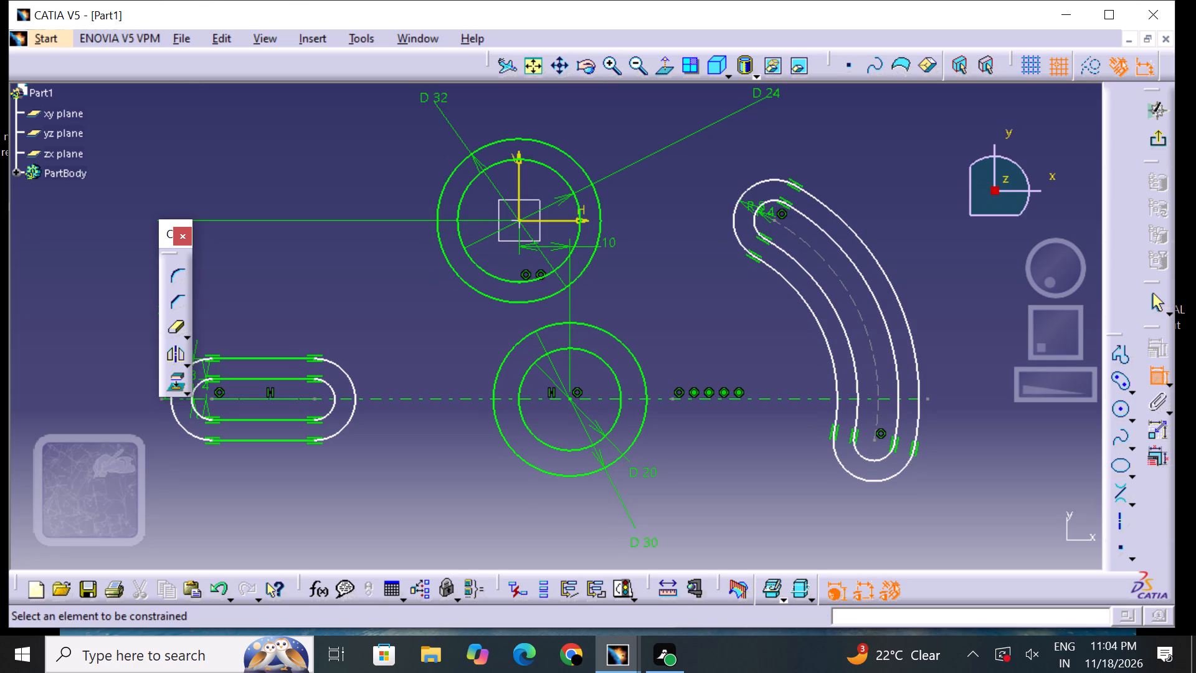
{"action": "left_click", "coordinate": [211, 400]}
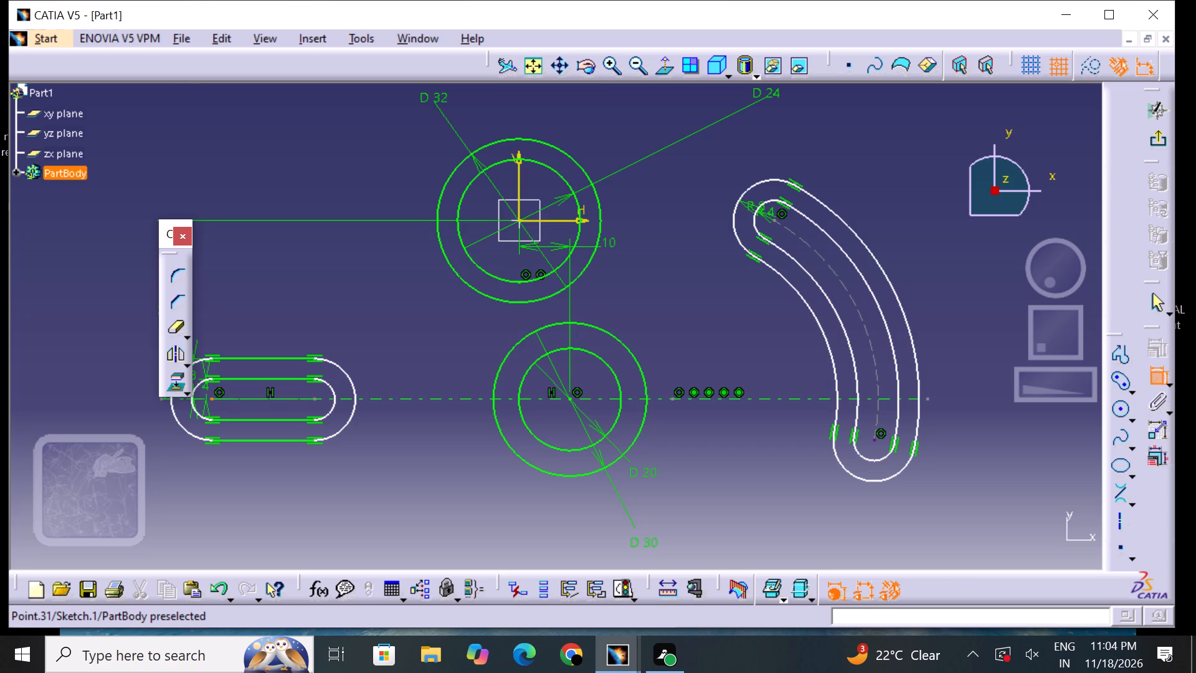
{"action": "left_click", "coordinate": [878, 407]}
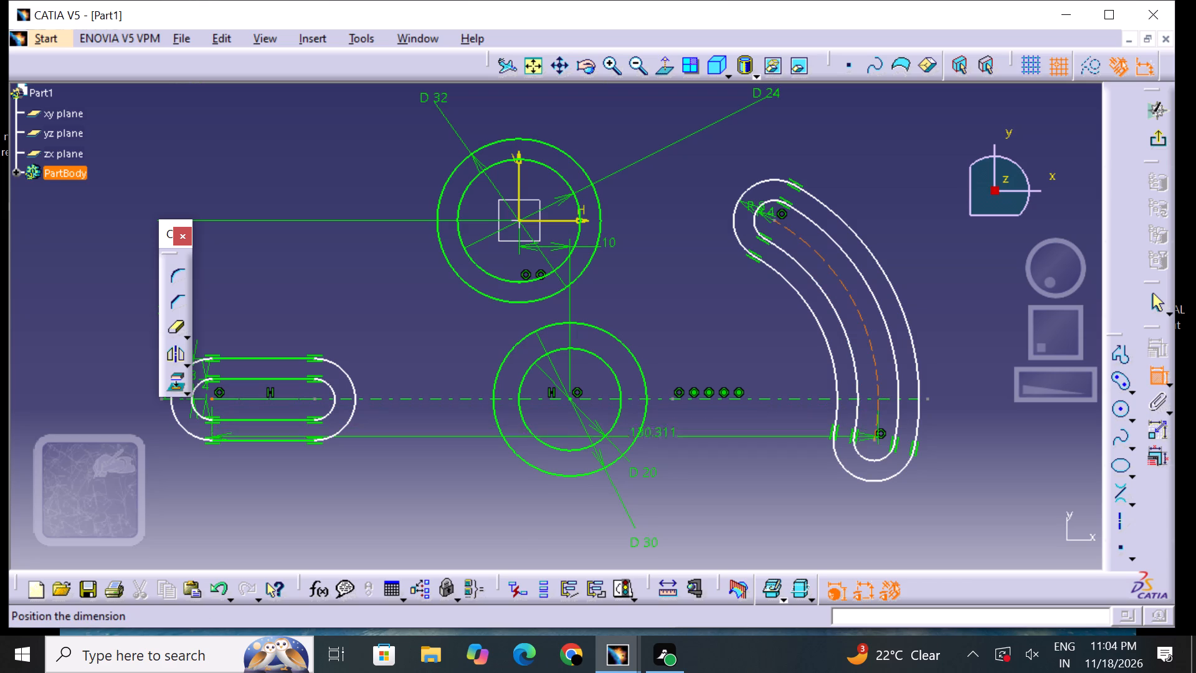
{"action": "left_click", "coordinate": [505, 512]}
{"action": "double_click", "coordinate": [508, 510]}
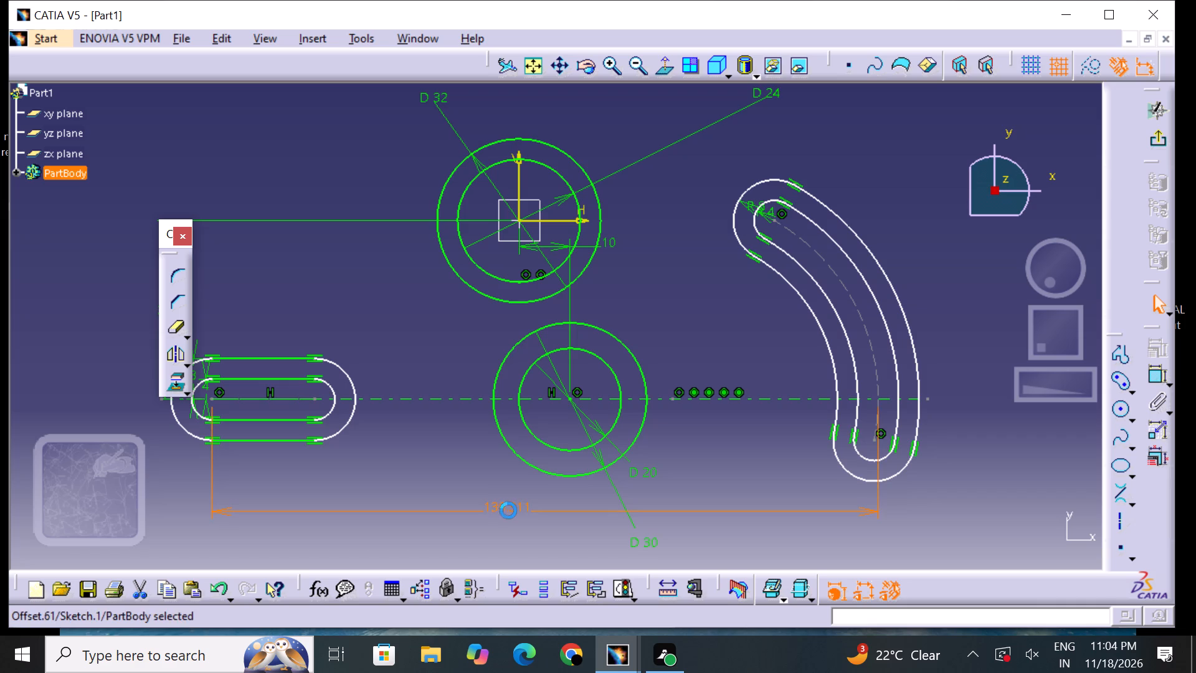
{"action": "key", "text": "BackSpace"}
{"action": "type", "text": "81"}
{"action": "key", "text": "Return"}
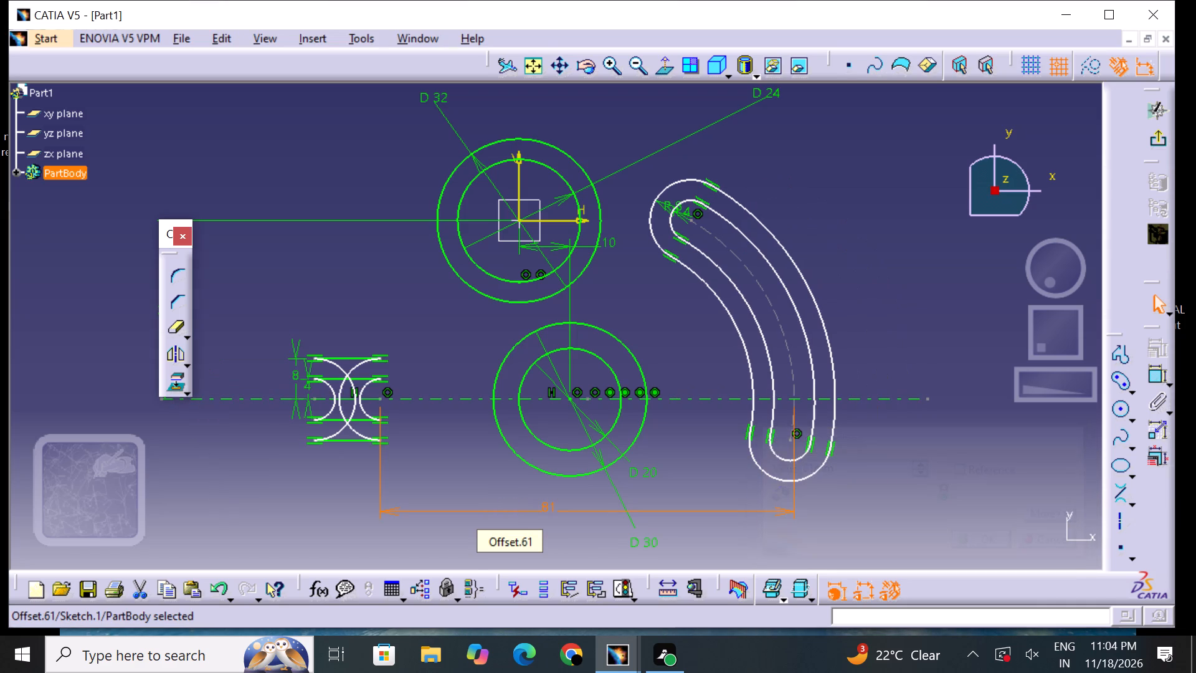
{"action": "left_click", "coordinate": [457, 489]}
{"action": "middle_click_drag", "start_coordinate": [558, 499], "coordinate": [572, 497]}
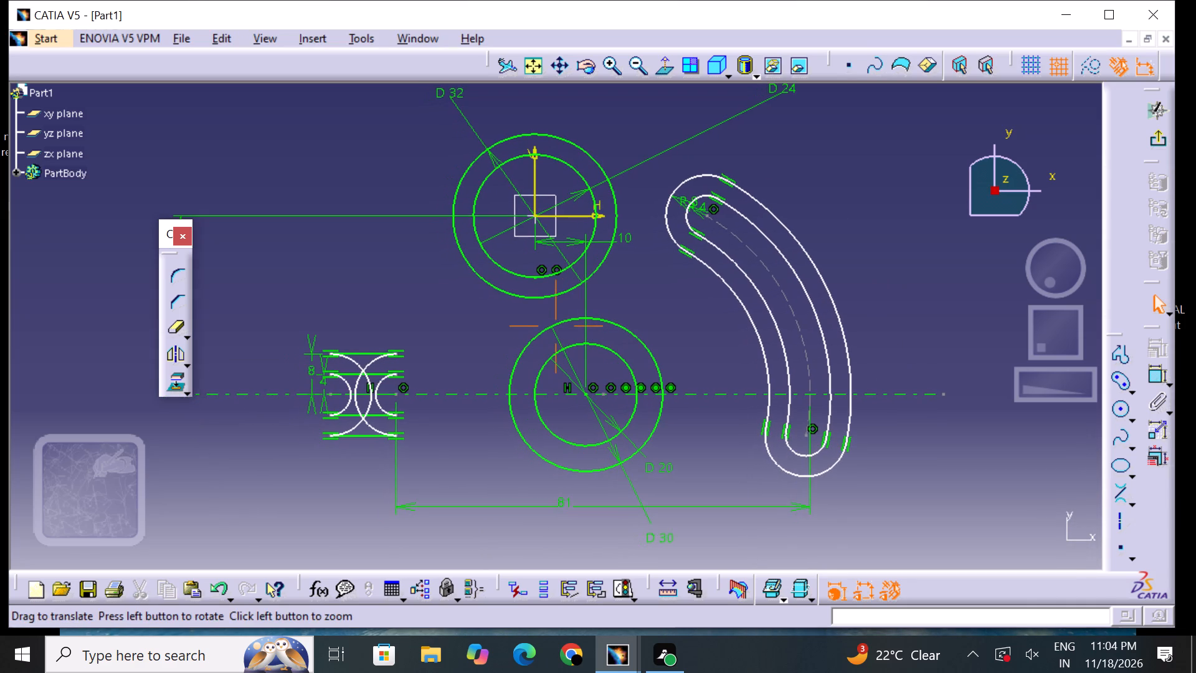
{"action": "middle_click_drag", "start_coordinate": [572, 497], "coordinate": [573, 496]}
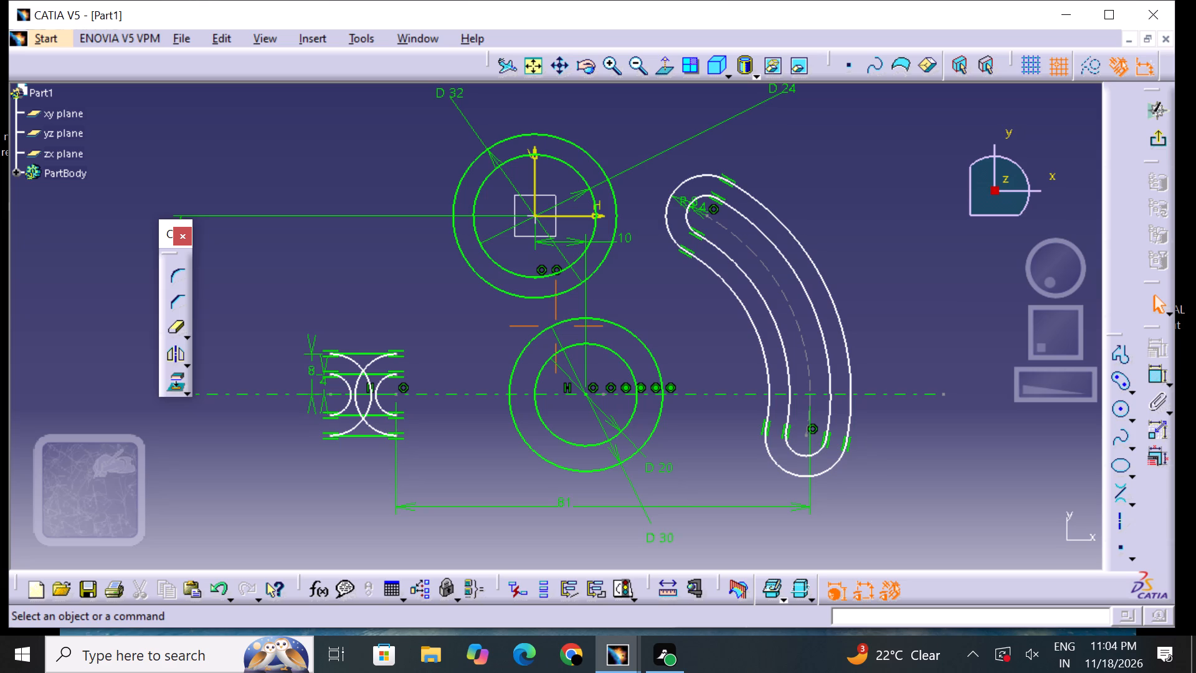
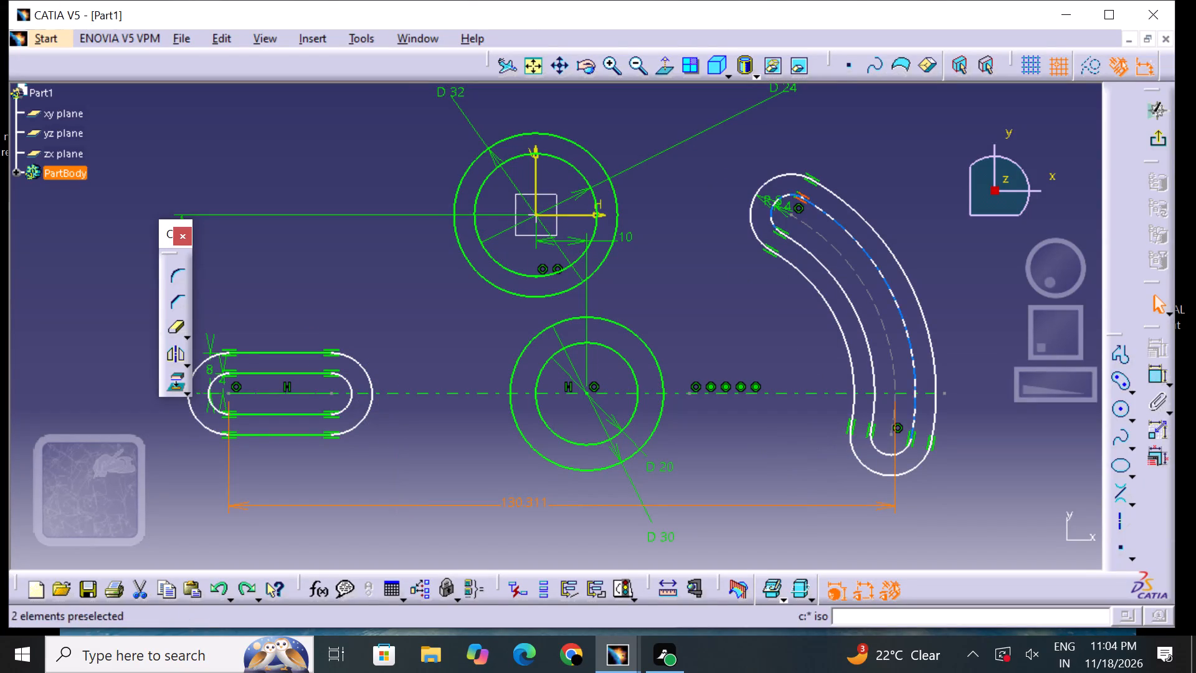
Delete both curved elongated holes along with the horizontal axis through the lower circles and the attached dimensions and constraints.
{"action": "left_click_drag", "start_coordinate": [754, 155], "coordinate": [958, 538]}
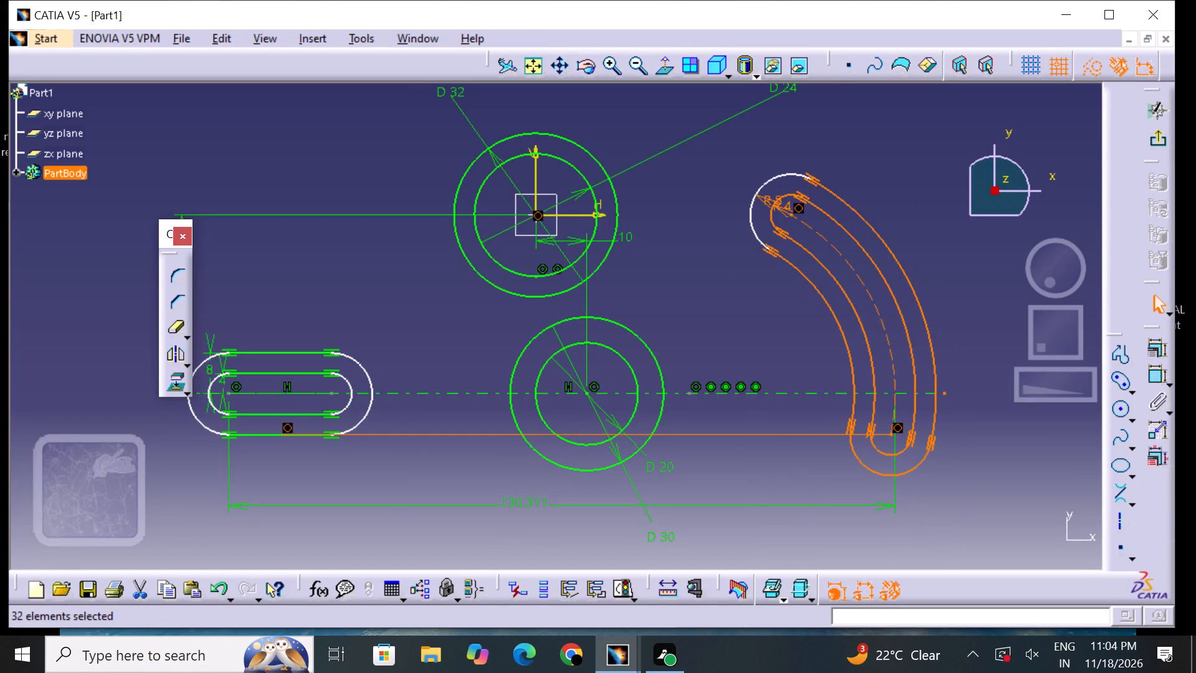
{"action": "key", "text": "Delete"}
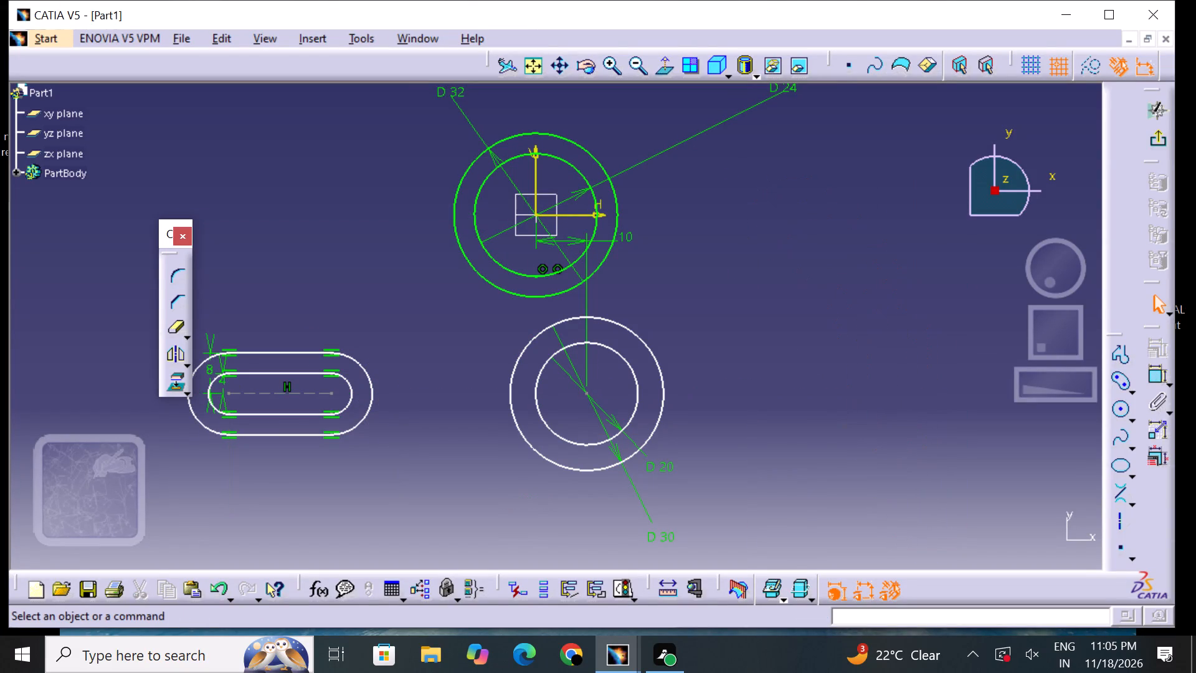
{"action": "key", "text": "ctrl+z"}
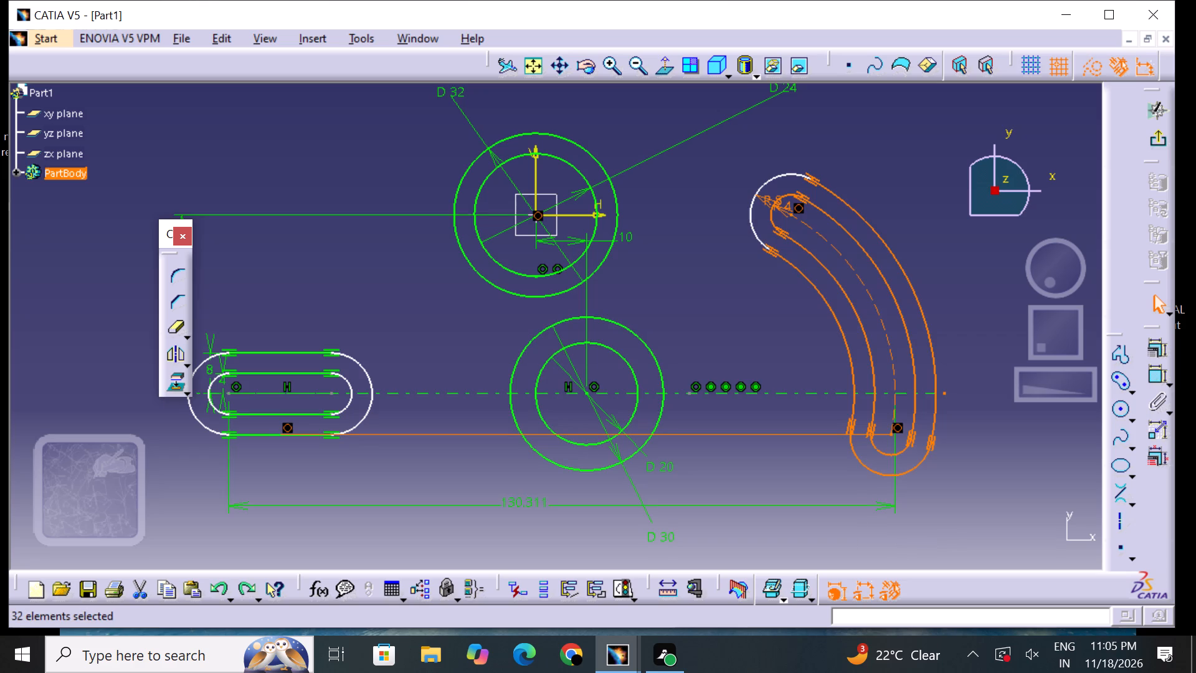
{"action": "key", "text": "Delete"}
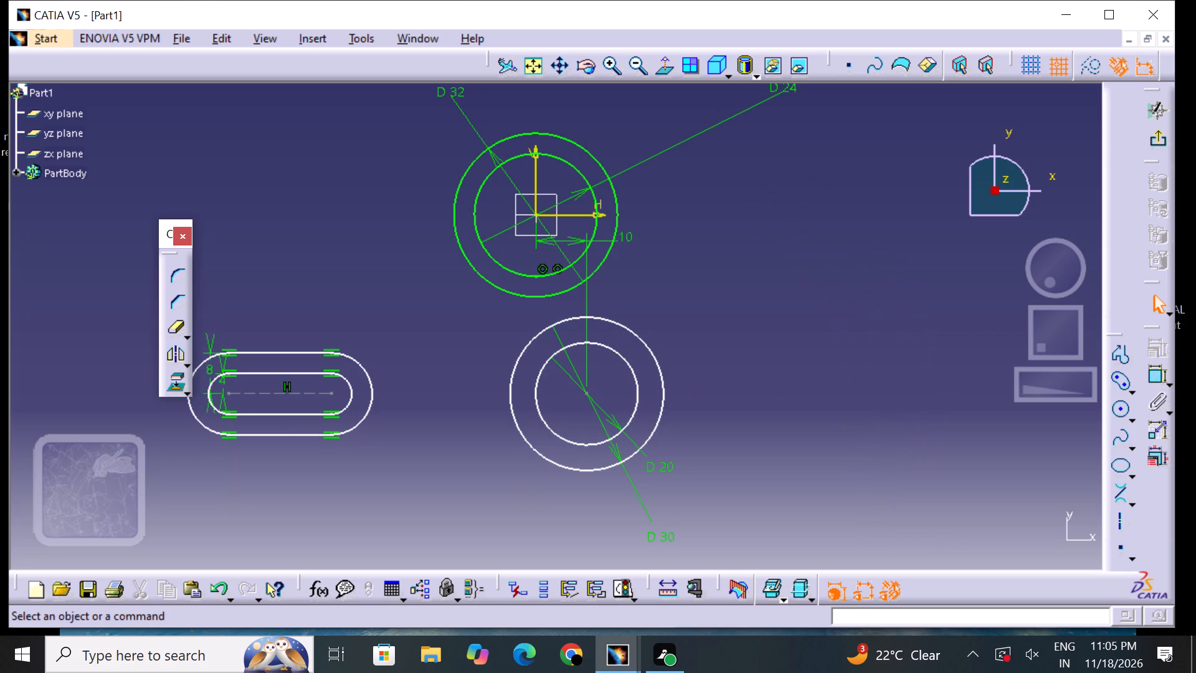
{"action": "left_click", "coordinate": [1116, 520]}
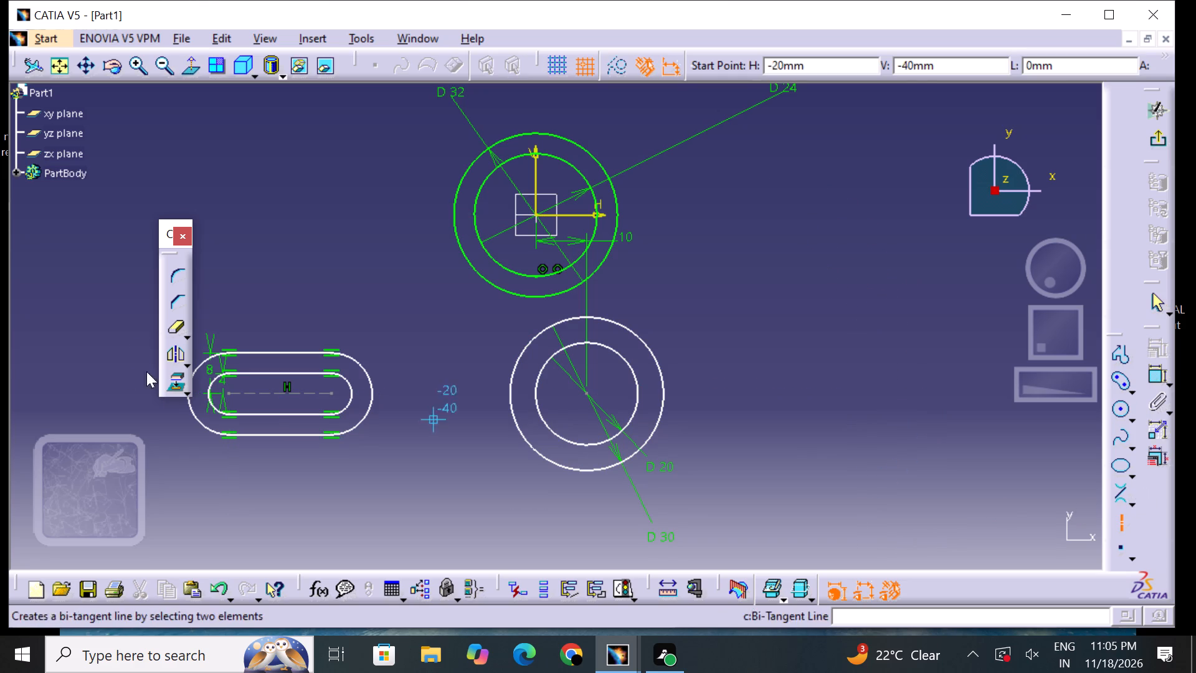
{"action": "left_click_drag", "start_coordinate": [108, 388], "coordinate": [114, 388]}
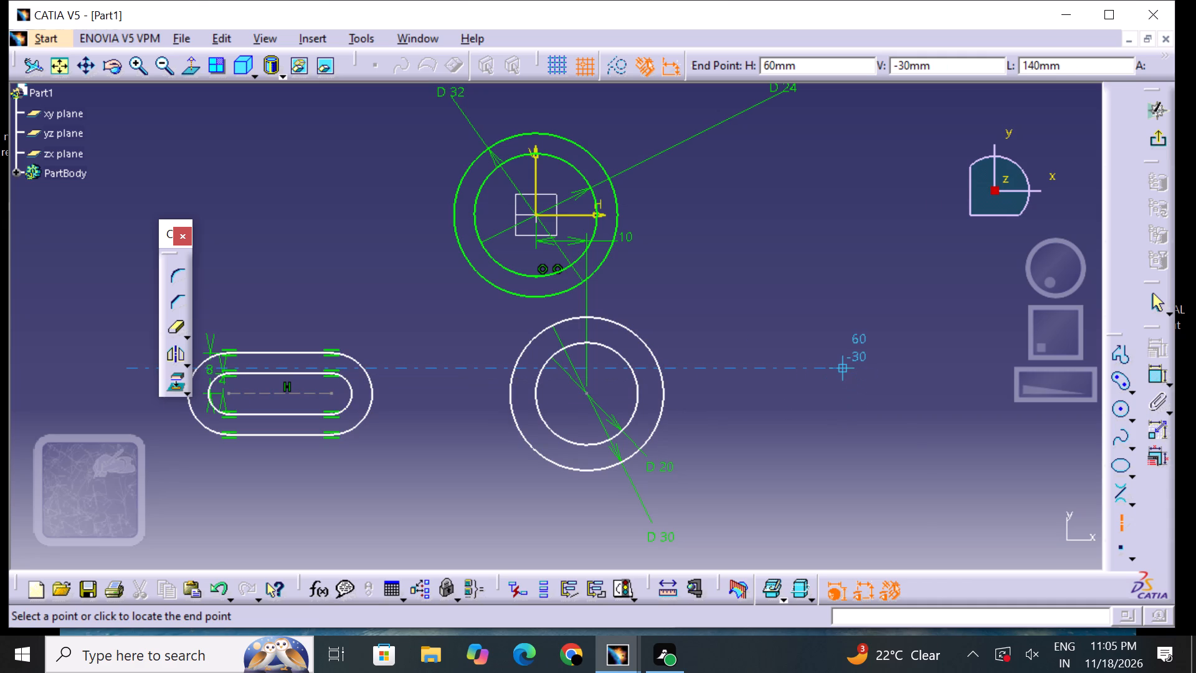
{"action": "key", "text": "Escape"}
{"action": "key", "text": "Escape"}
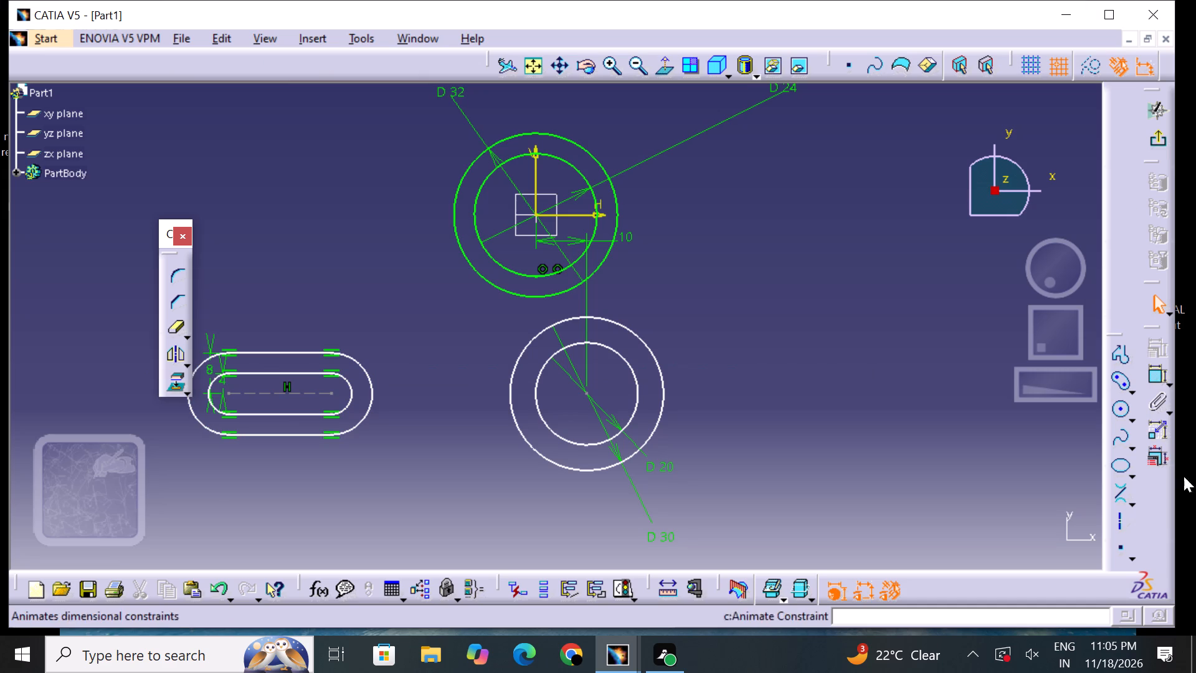
Draw a horizontal axis about 150 mm long through the lower circles' centre, spanning past the straight elongated hole.
{"action": "left_click", "coordinate": [1125, 525]}
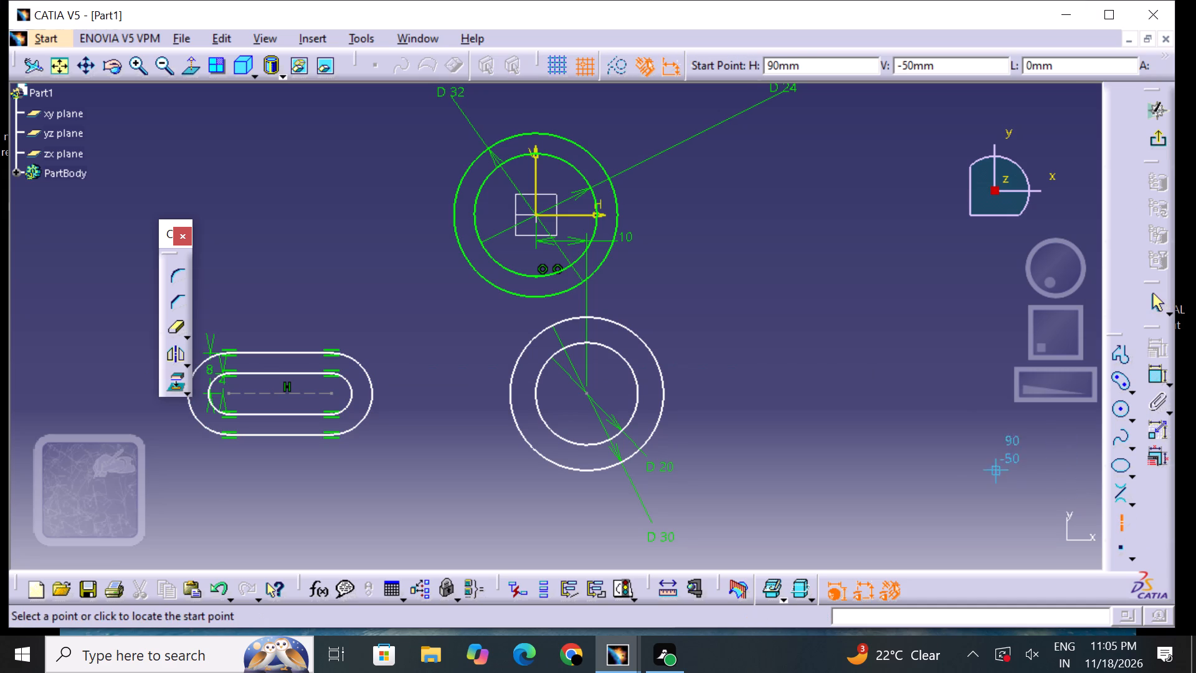
{"action": "left_click", "coordinate": [882, 393]}
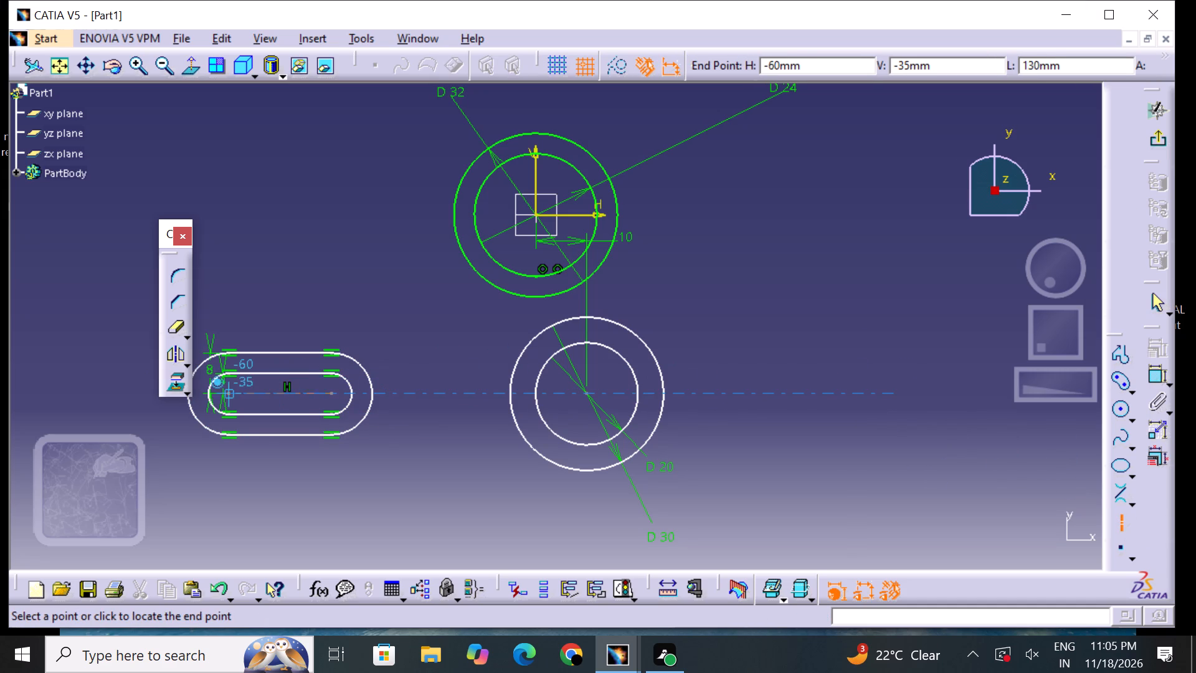
{"action": "left_click", "coordinate": [145, 384]}
{"action": "left_click", "coordinate": [412, 507]}
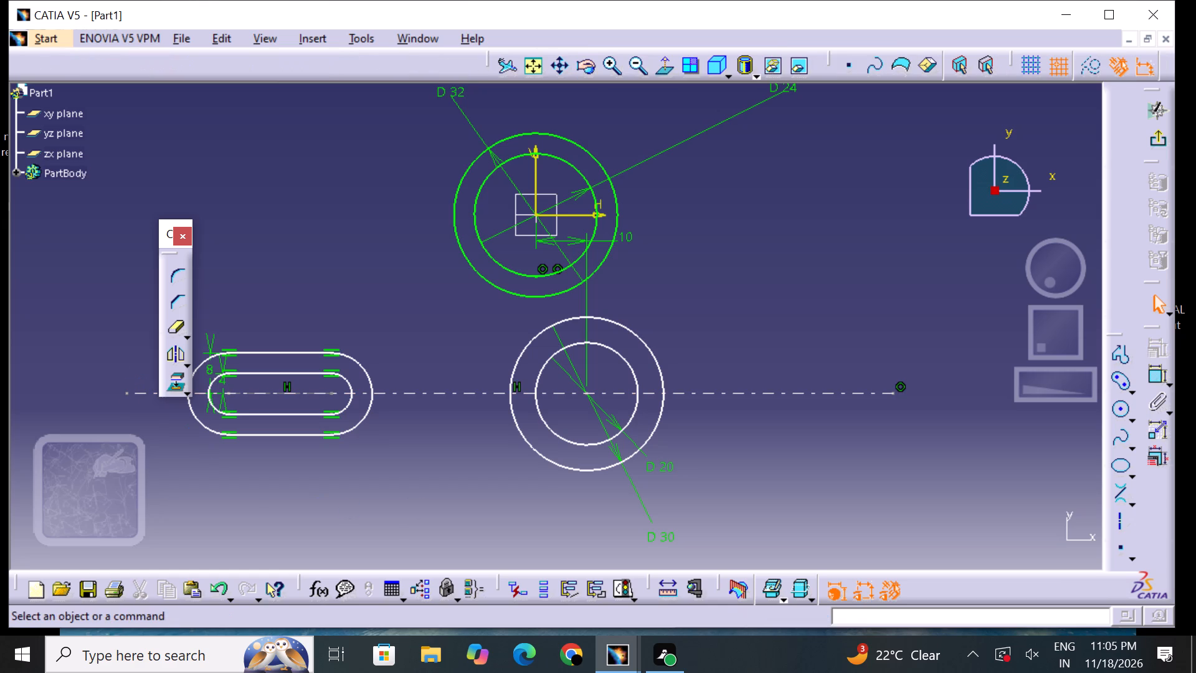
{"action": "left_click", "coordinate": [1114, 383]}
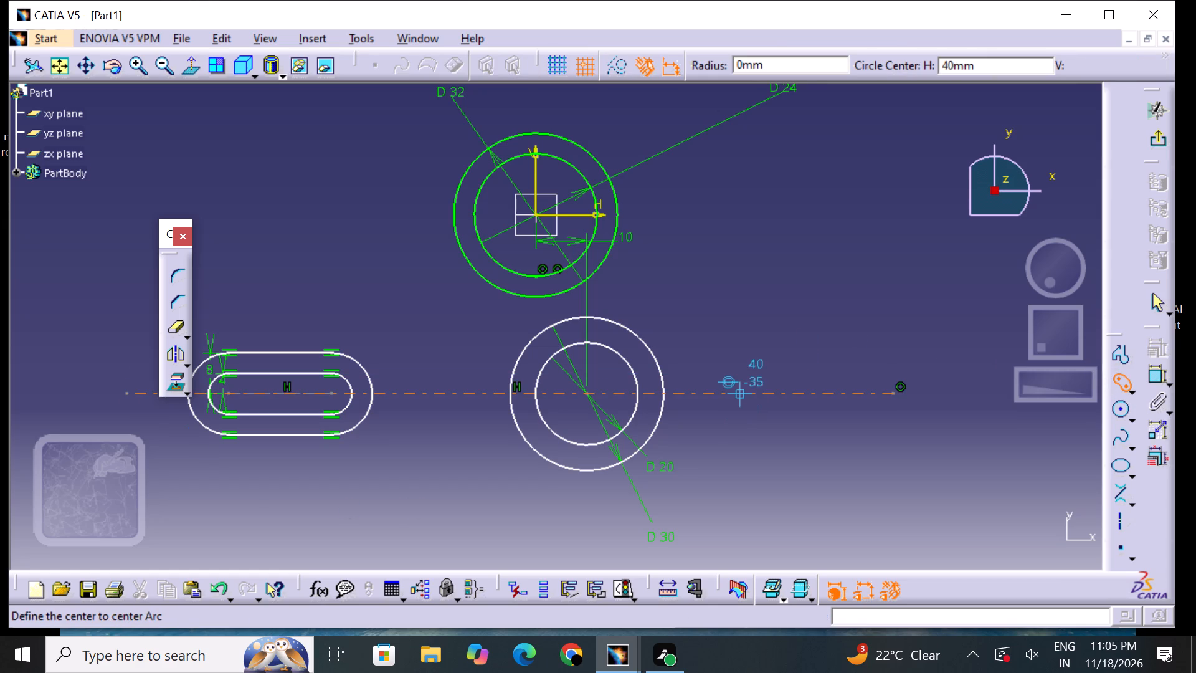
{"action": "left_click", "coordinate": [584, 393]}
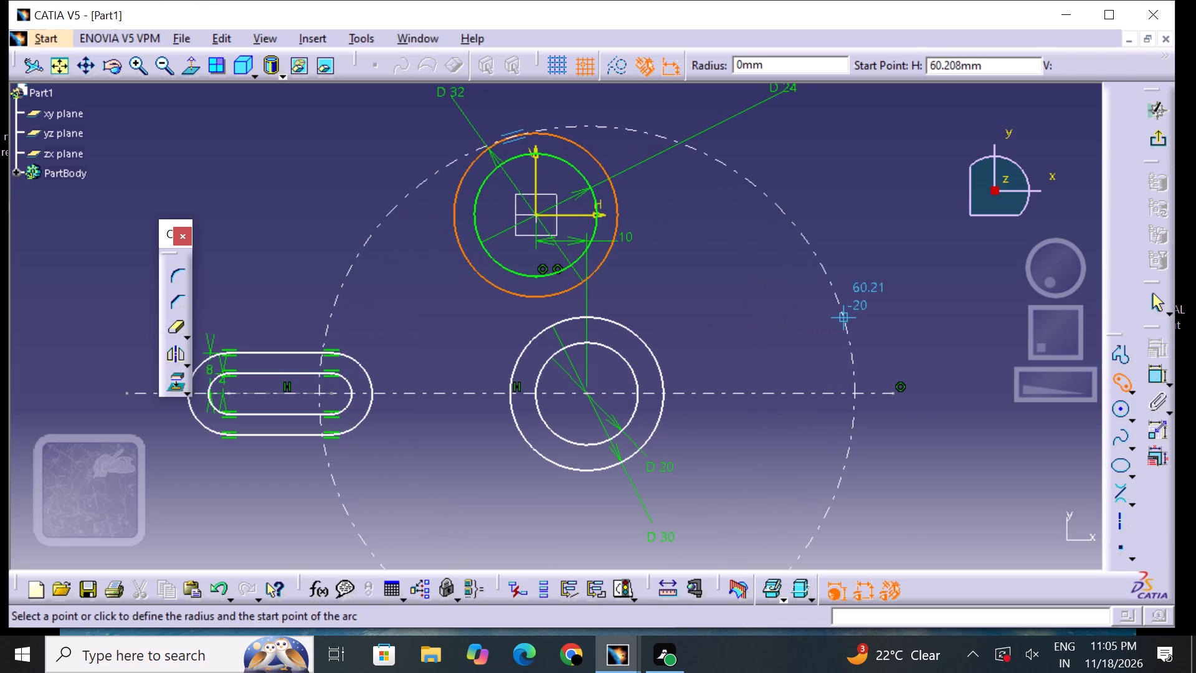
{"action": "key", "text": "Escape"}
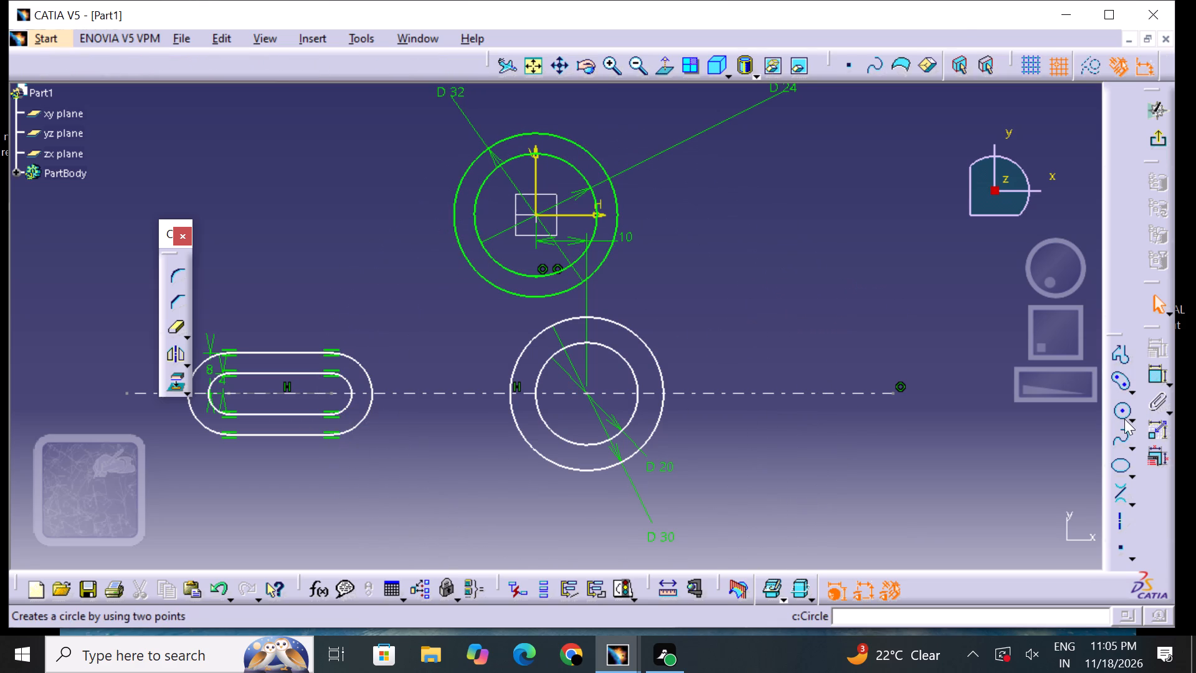
Draw an inclined axis about 47 mm long from the lower circles' centre, rising at about 32° above the horizontal axis.
{"action": "left_click", "coordinate": [1125, 532]}
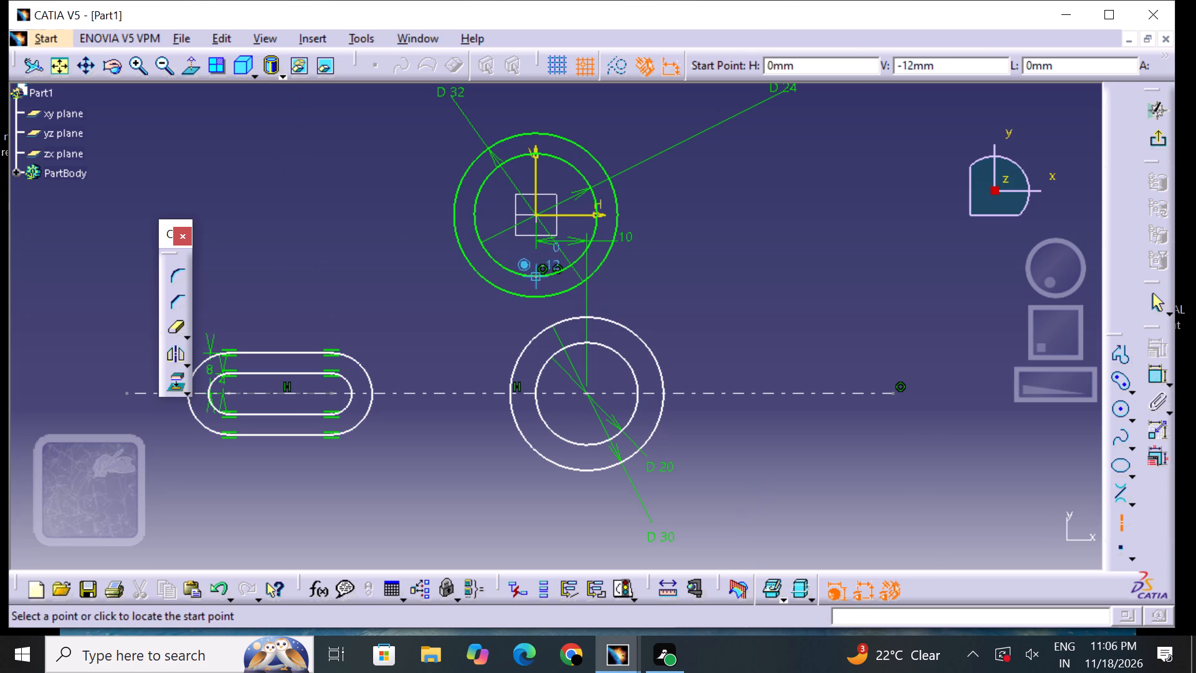
{"action": "left_click", "coordinate": [587, 396]}
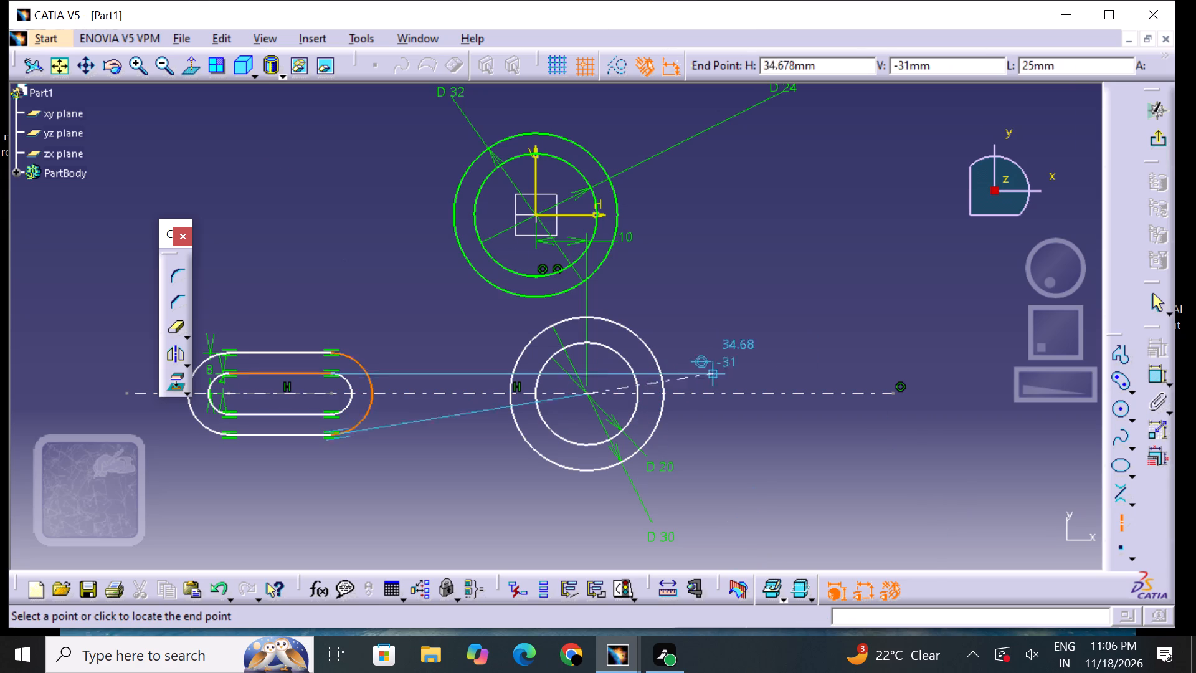
{"action": "left_click", "coordinate": [814, 266]}
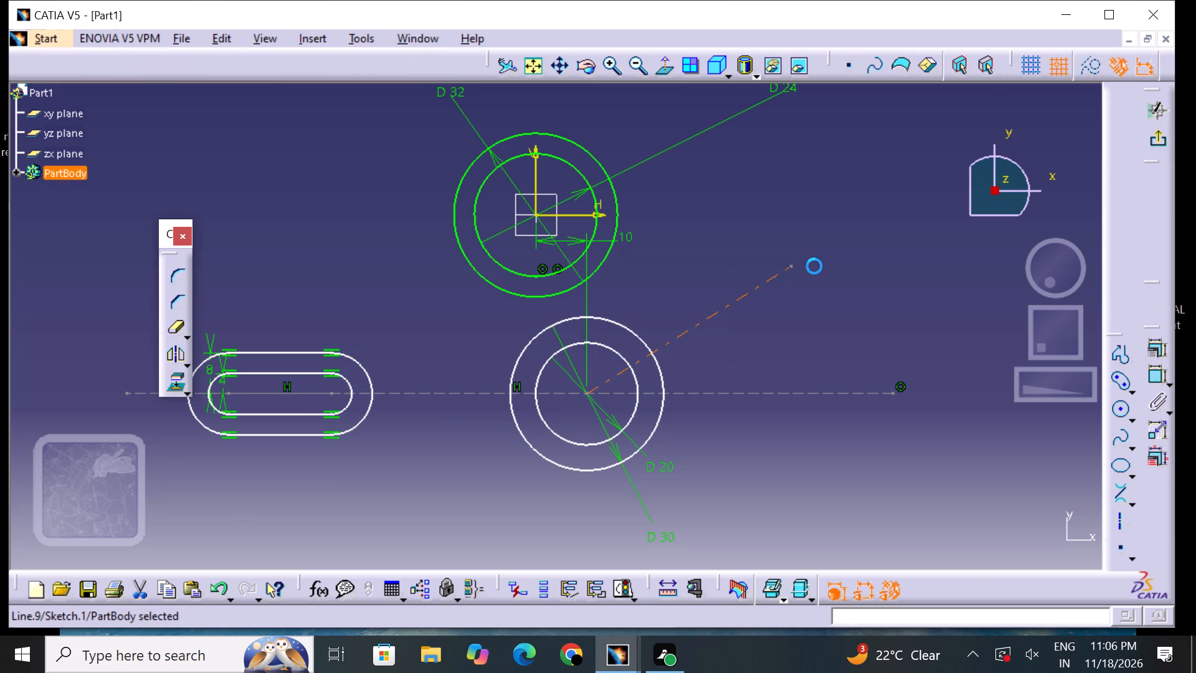
{"action": "left_click", "coordinate": [825, 300]}
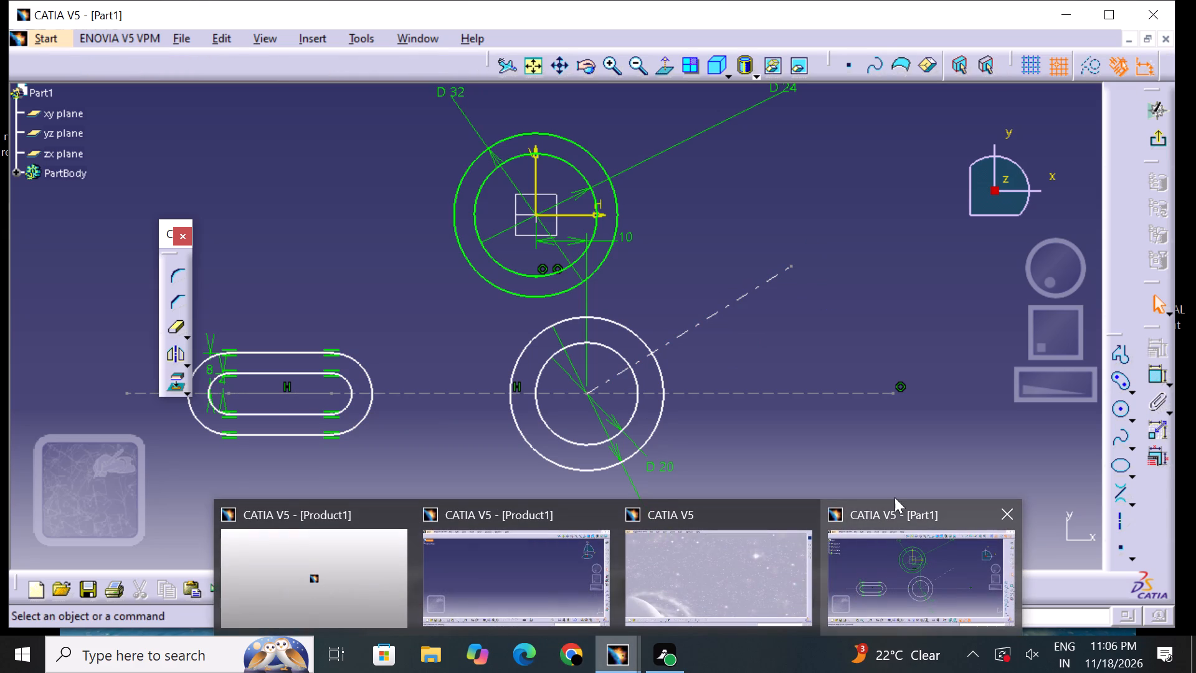
{"action": "left_click", "coordinate": [894, 480]}
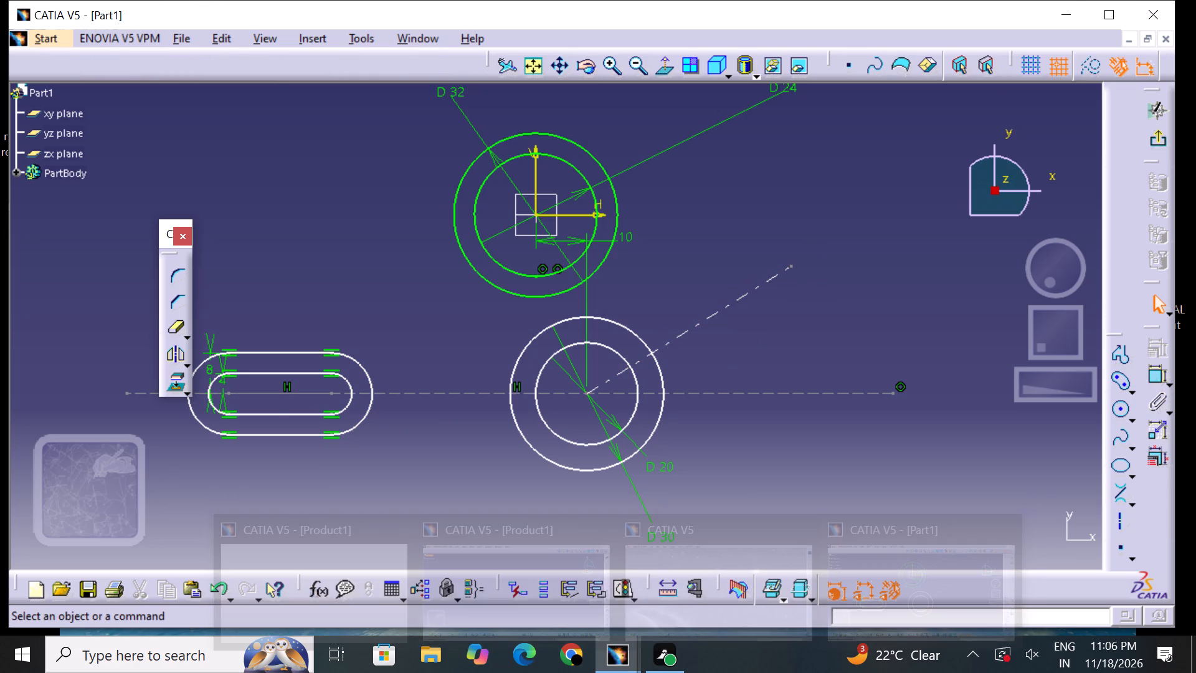
Dimension the angle between the inclined axis and the horizontal axis and set it to 30°.
{"action": "left_click", "coordinate": [1163, 382]}
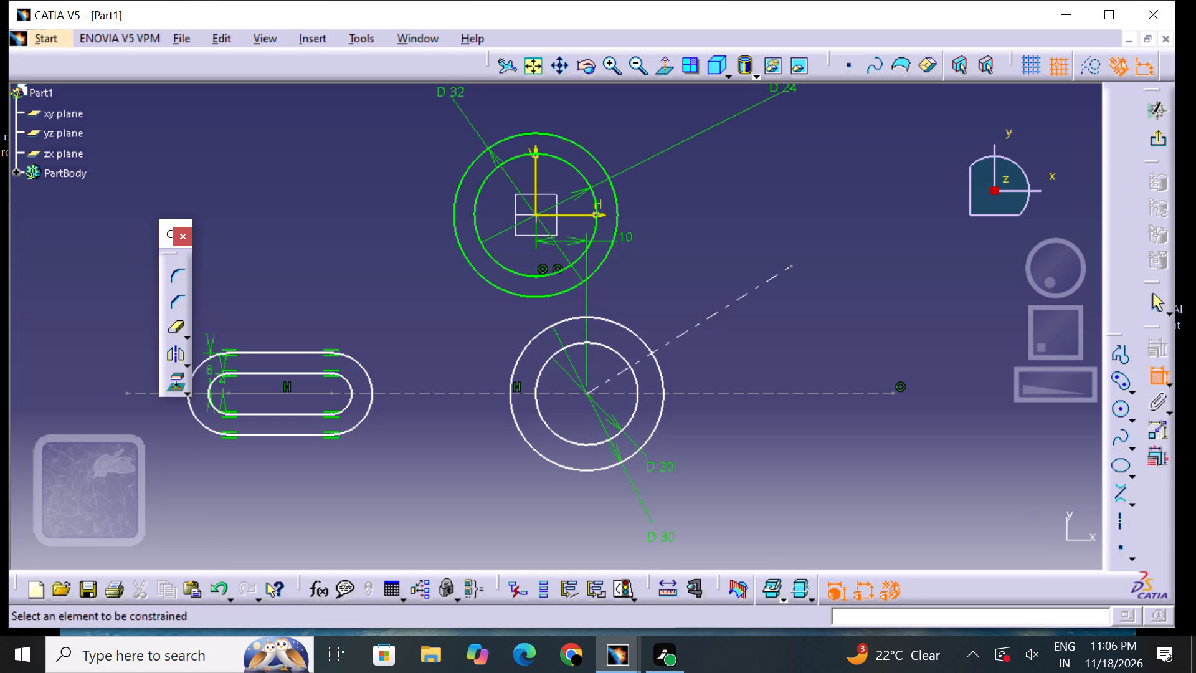
{"action": "left_click", "coordinate": [776, 277]}
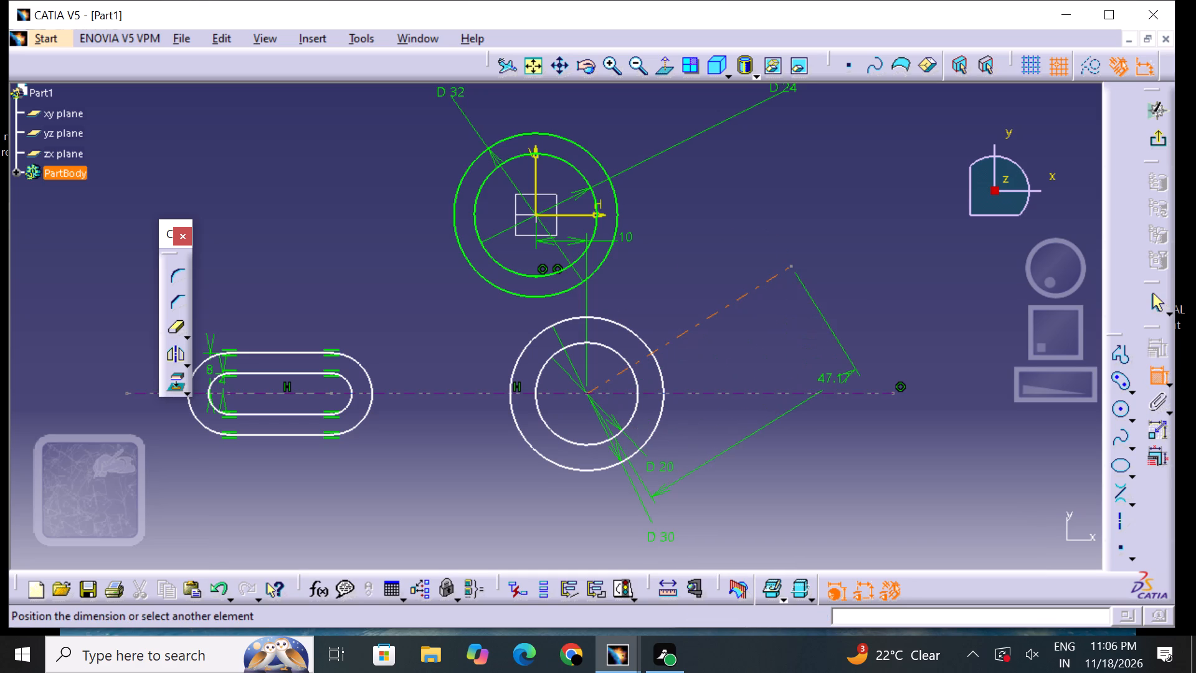
{"action": "left_click", "coordinate": [844, 394]}
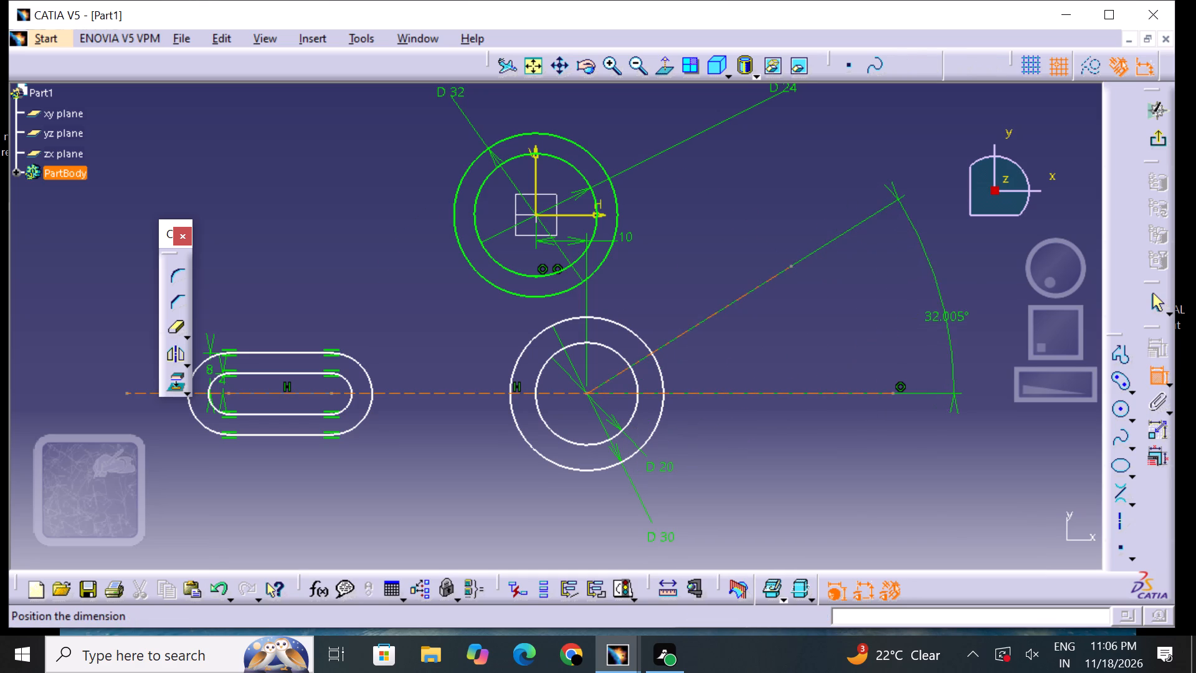
{"action": "left_click", "coordinate": [949, 298]}
{"action": "double_click", "coordinate": [949, 297]}
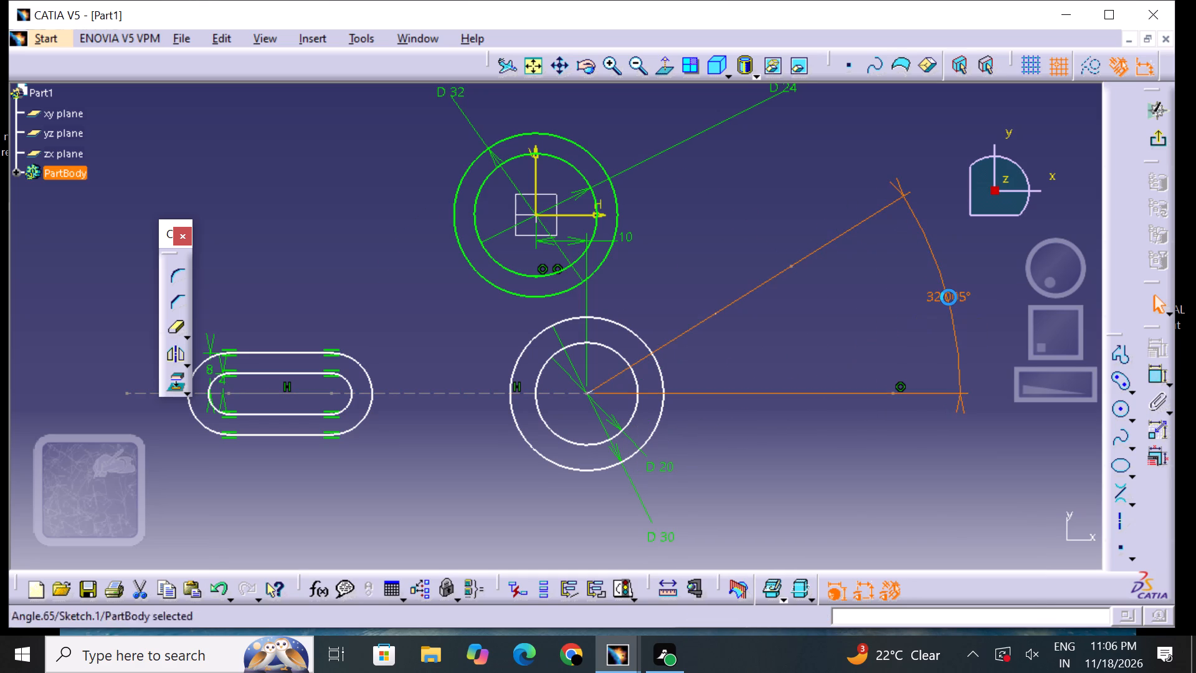
{"action": "key", "text": "BackSpace"}
{"action": "type", "text": "30"}
{"action": "key", "text": "Return"}
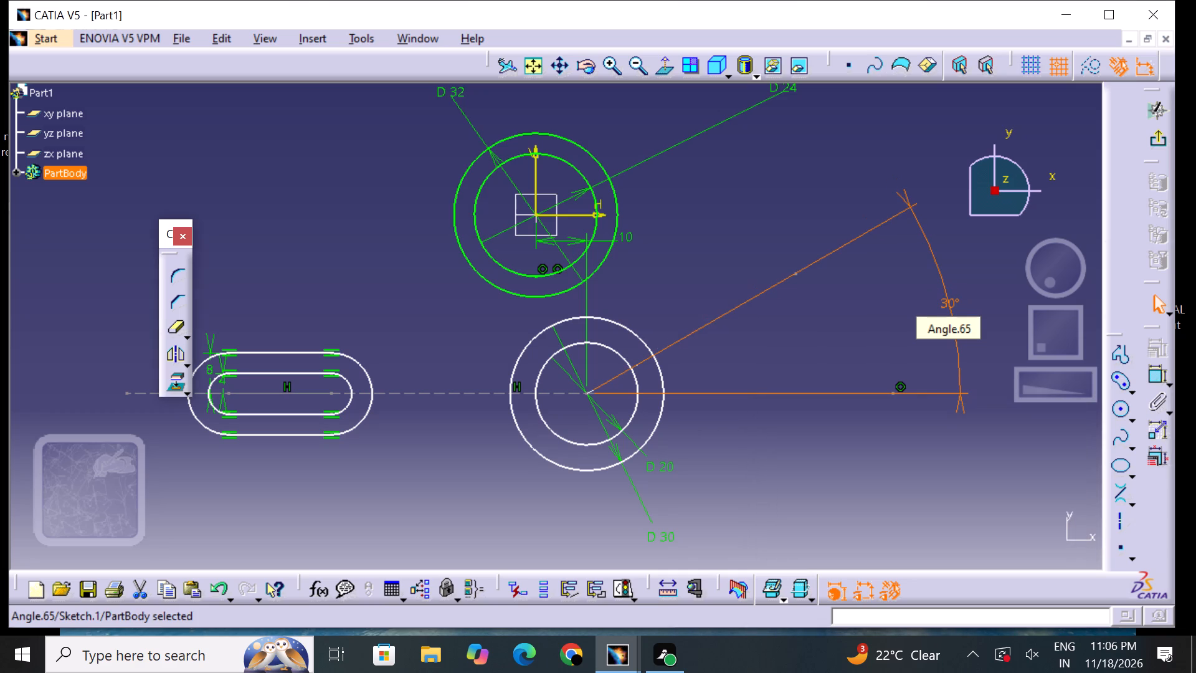
{"action": "left_click", "coordinate": [922, 310]}
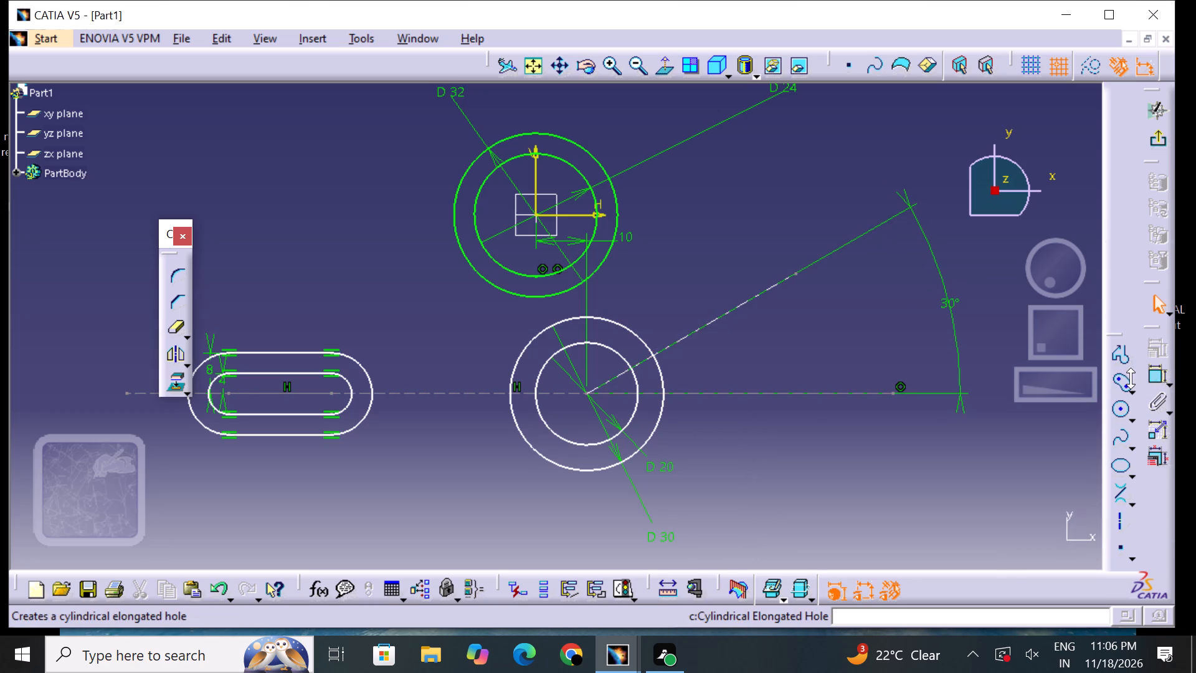
Sketch a cylindrical elongated hole centred on the horizontal axis, starting at the inclined axis's end and ending below the horizontal, end radius about 8.5 mm.
{"action": "left_click", "coordinate": [1116, 378]}
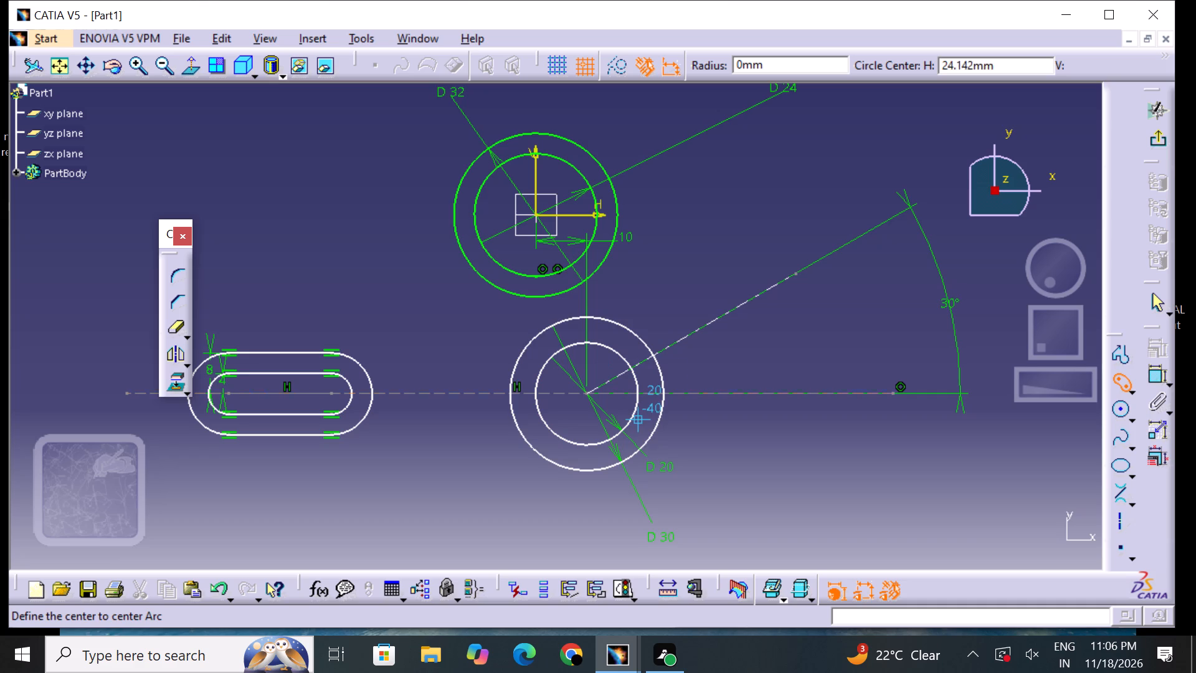
{"action": "left_click", "coordinate": [672, 395]}
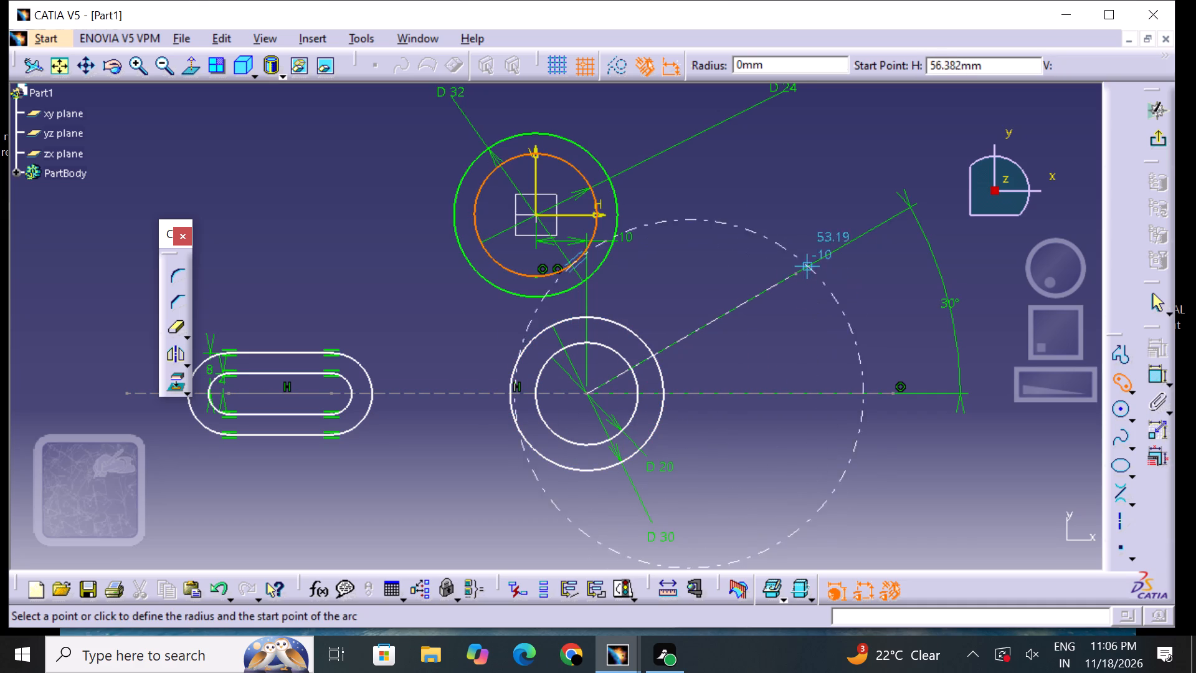
{"action": "left_click", "coordinate": [795, 269]}
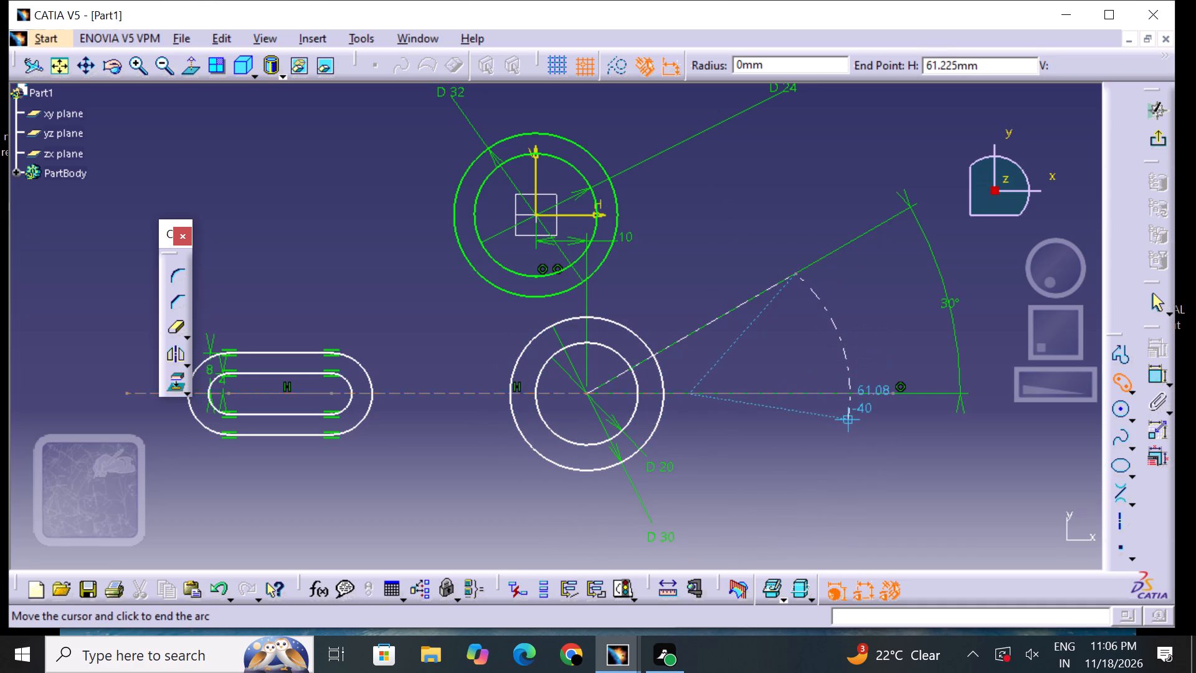
{"action": "left_click", "coordinate": [846, 436]}
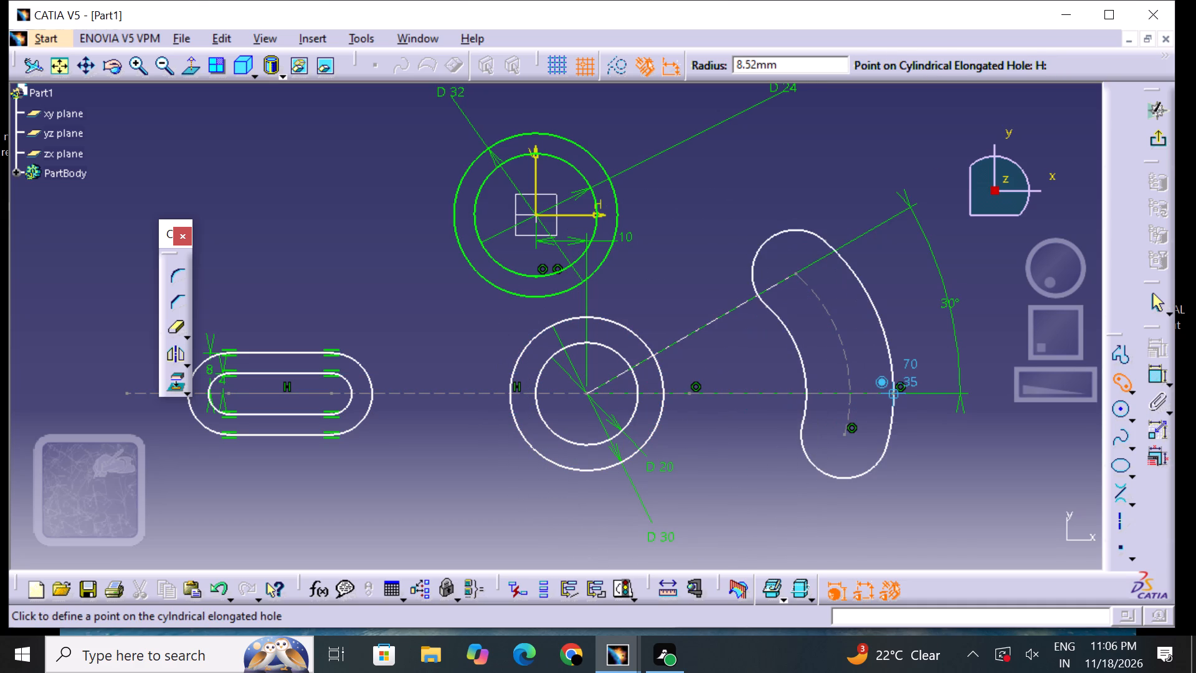
{"action": "left_click", "coordinate": [908, 408]}
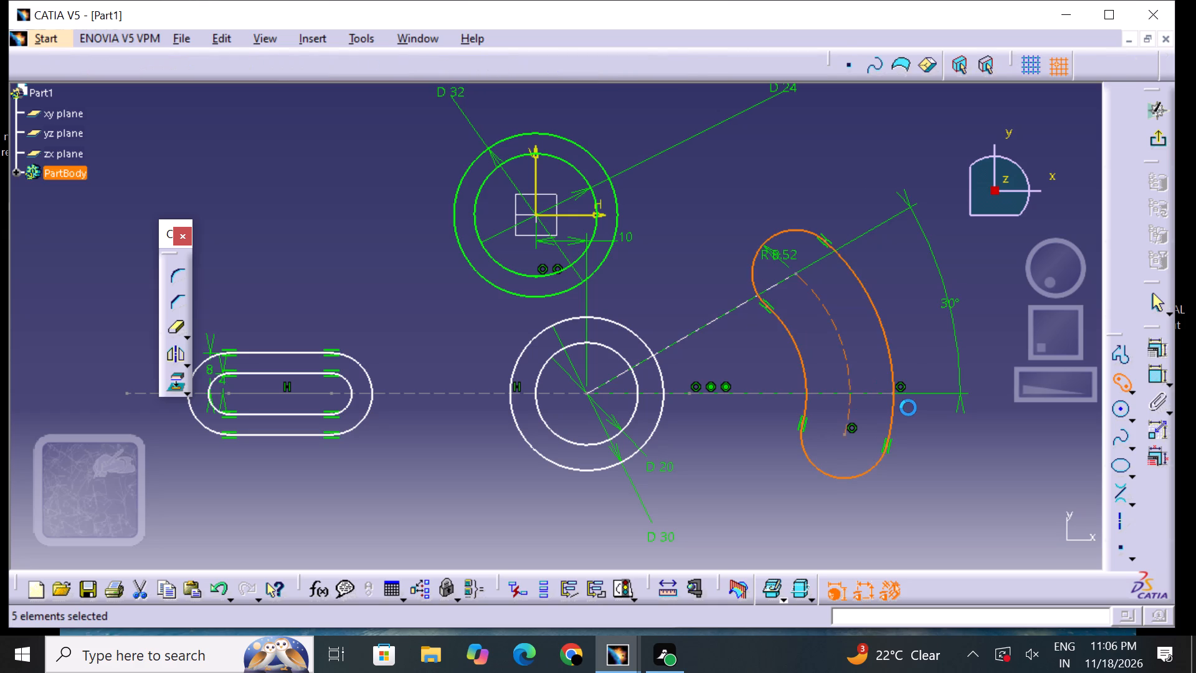
{"action": "left_click", "coordinate": [938, 455]}
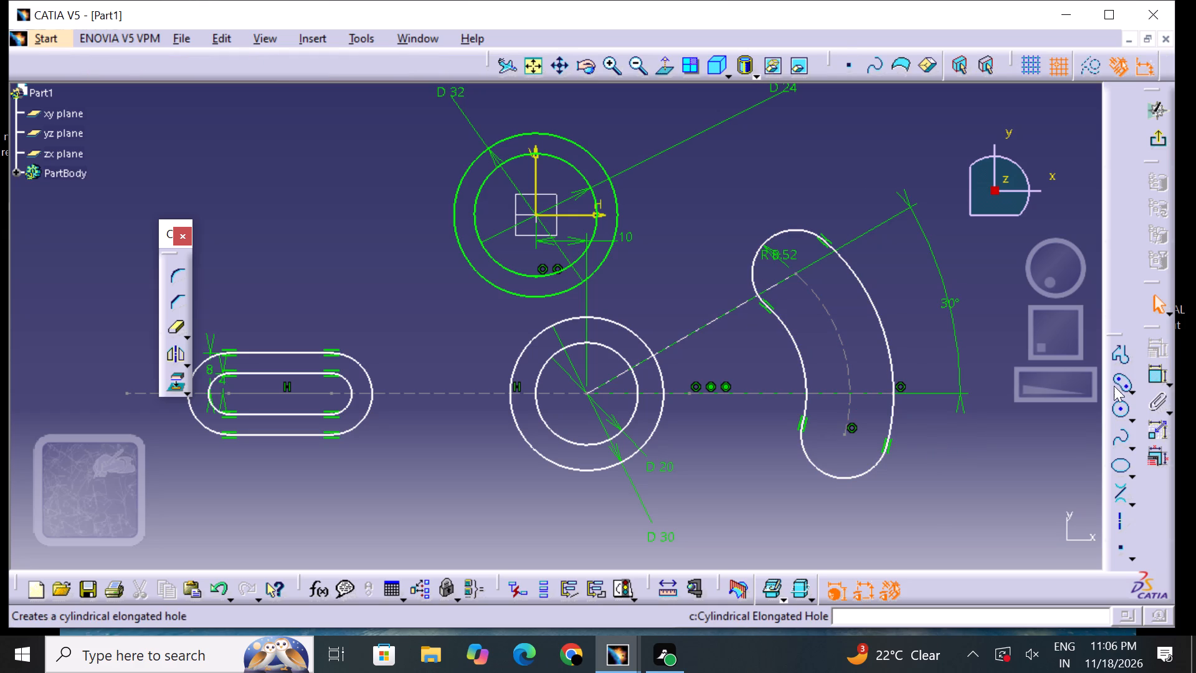
Sketch a second, outer cylindrical elongated hole sharing the first one's arc centre and end points, with end radius about 18.7 mm.
{"action": "left_click", "coordinate": [1118, 380]}
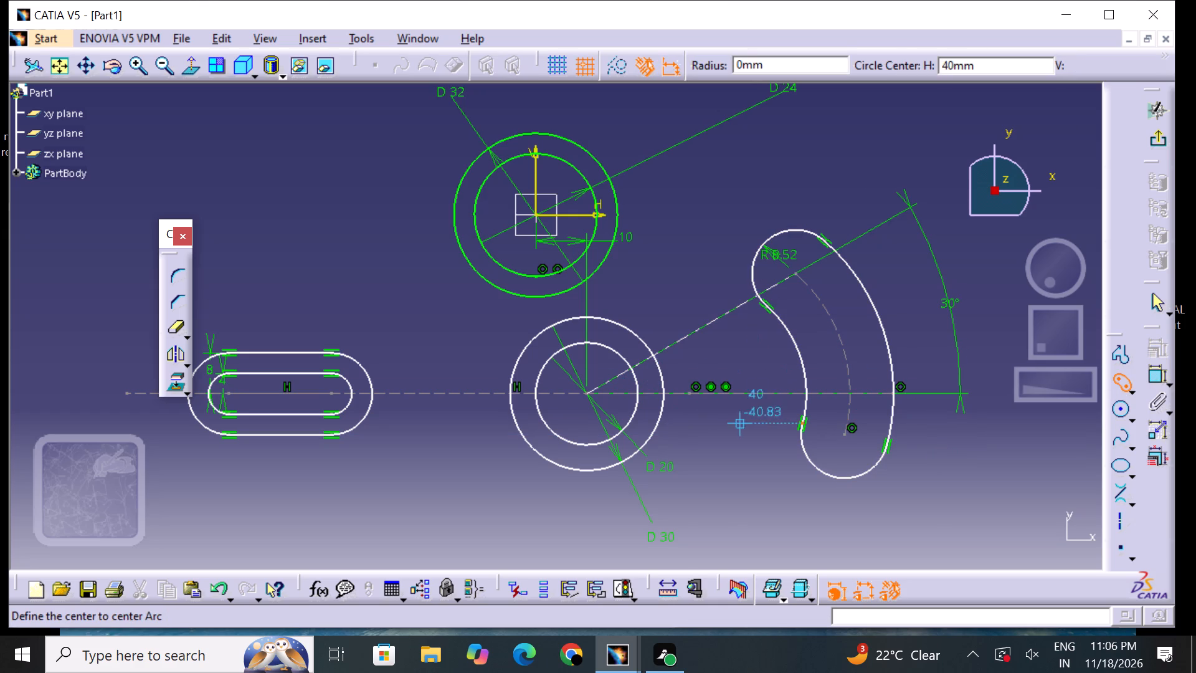
{"action": "left_click", "coordinate": [691, 397]}
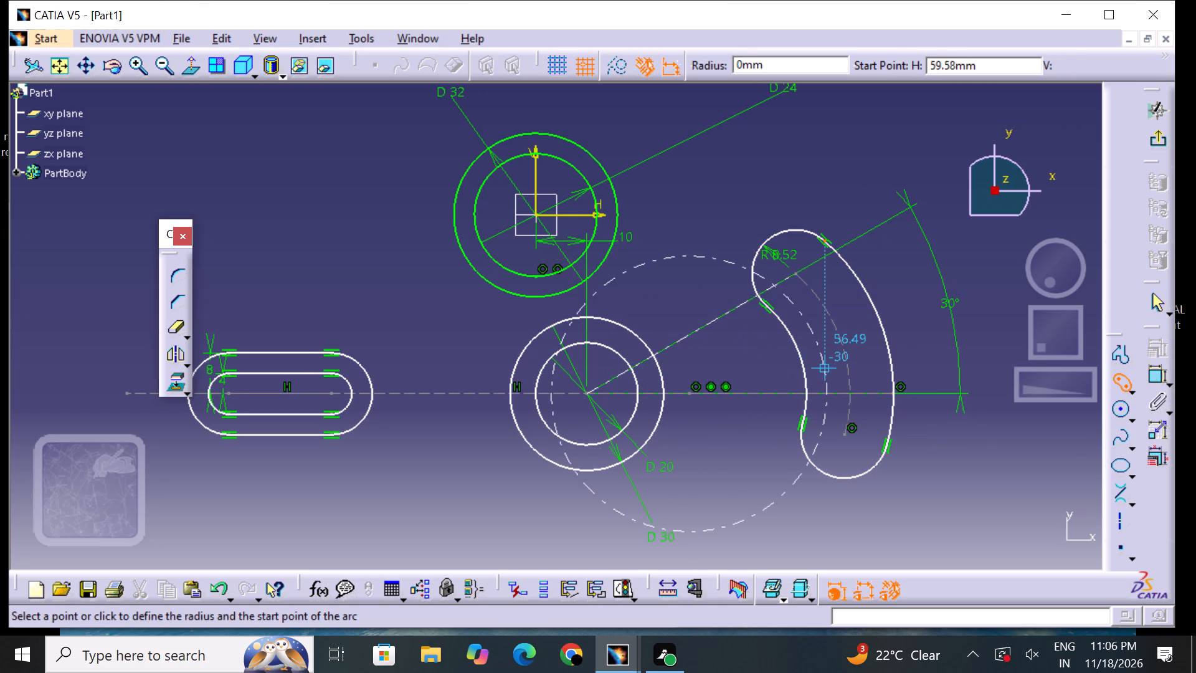
{"action": "left_click", "coordinate": [793, 272]}
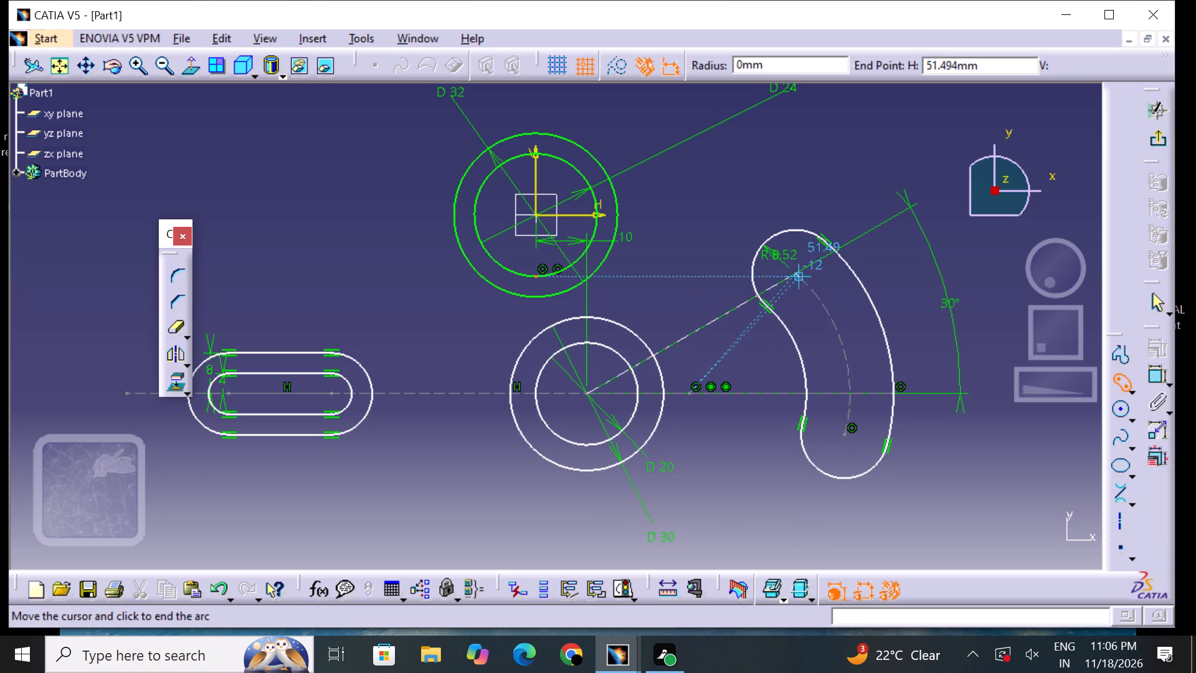
{"action": "left_click", "coordinate": [837, 433]}
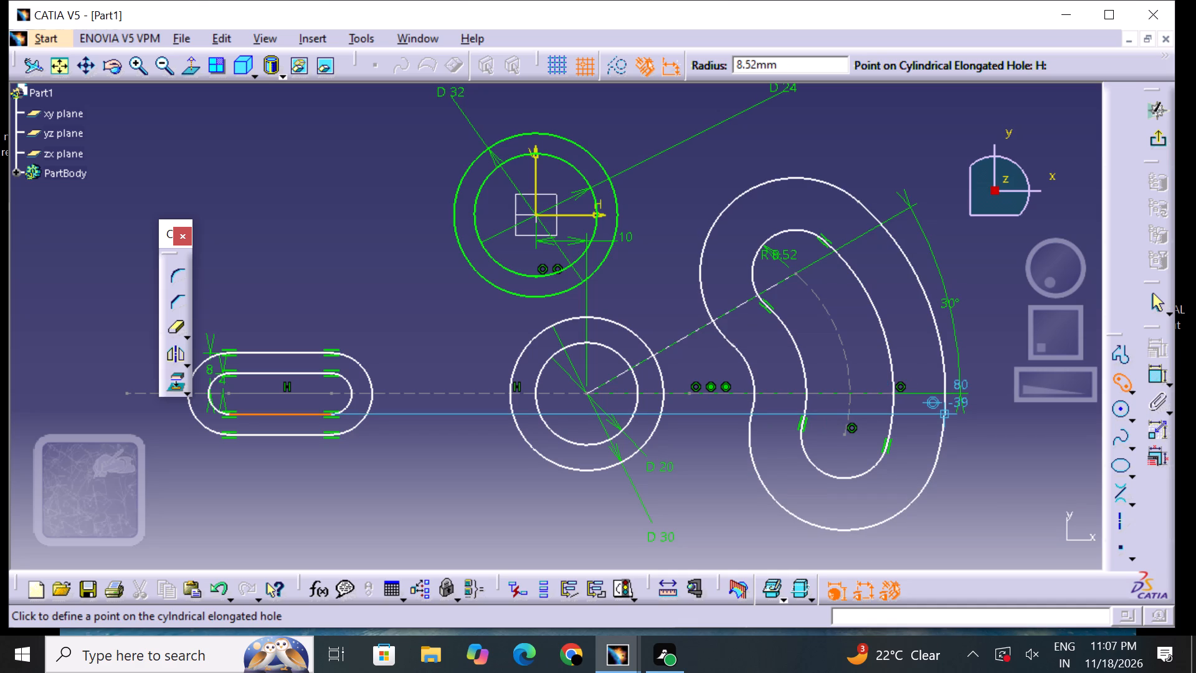
{"action": "left_click", "coordinate": [931, 410]}
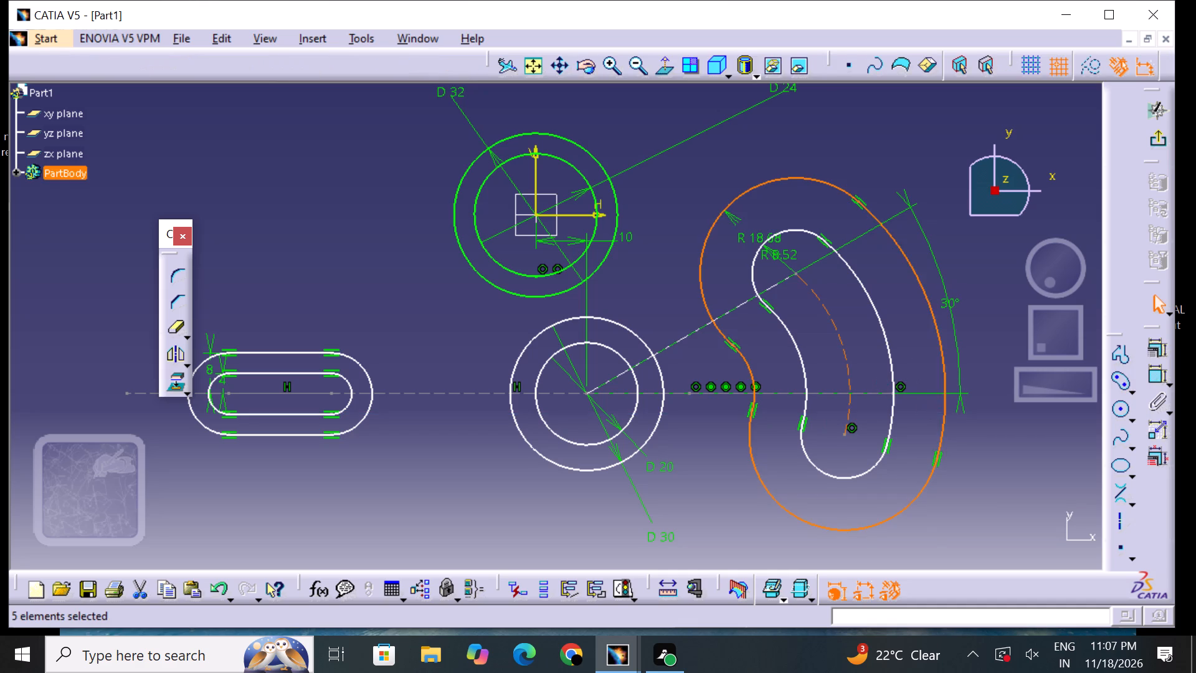
Set the end radius of the outer curved elongated hole to 8 mm.
{"action": "left_click", "coordinate": [971, 469]}
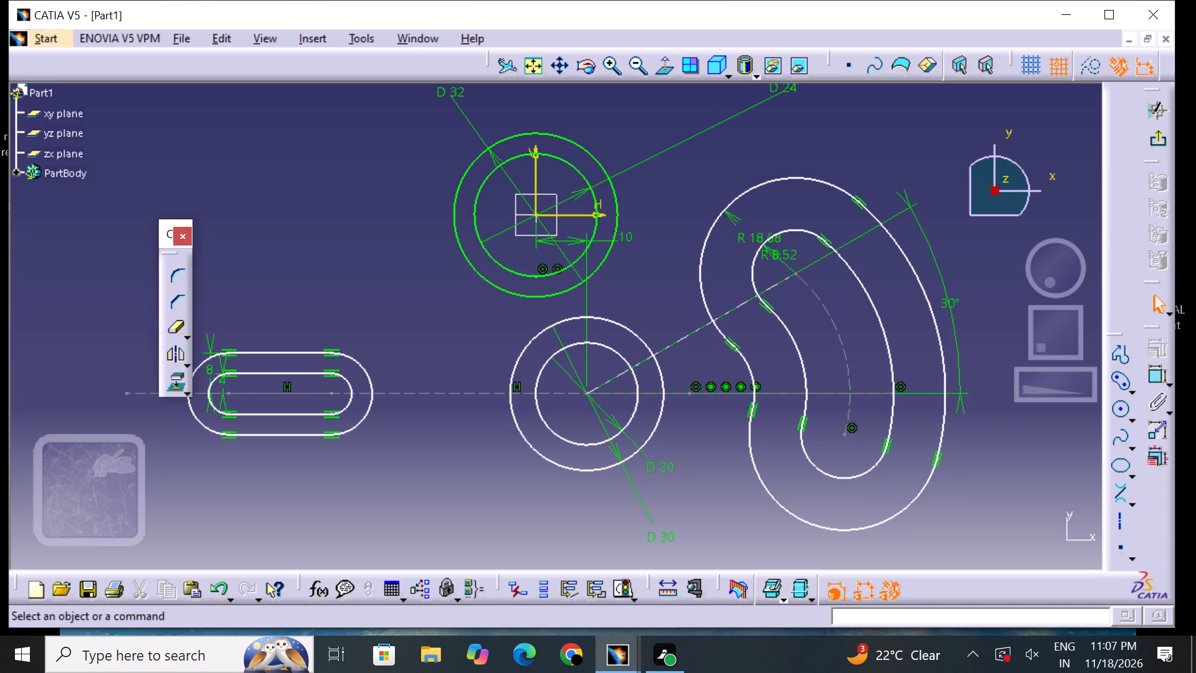
{"action": "double_click", "coordinate": [744, 234]}
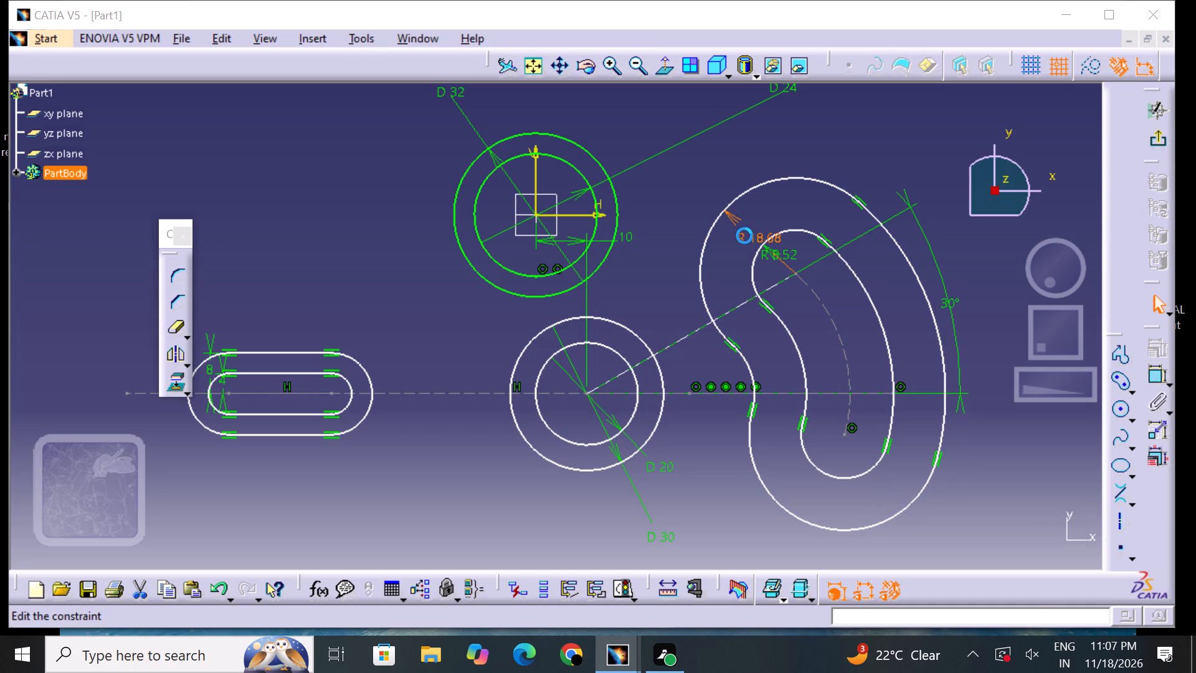
{"action": "key", "text": "BackSpace"}
{"action": "key", "text": "8"}
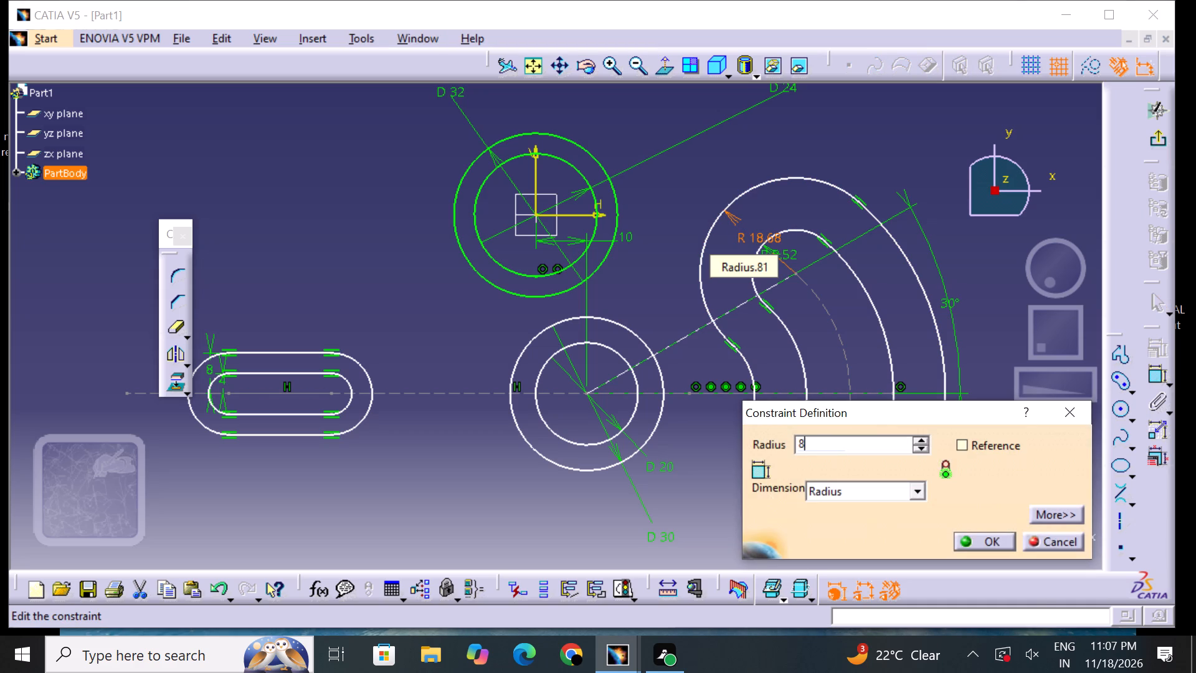
{"action": "key", "text": "Return"}
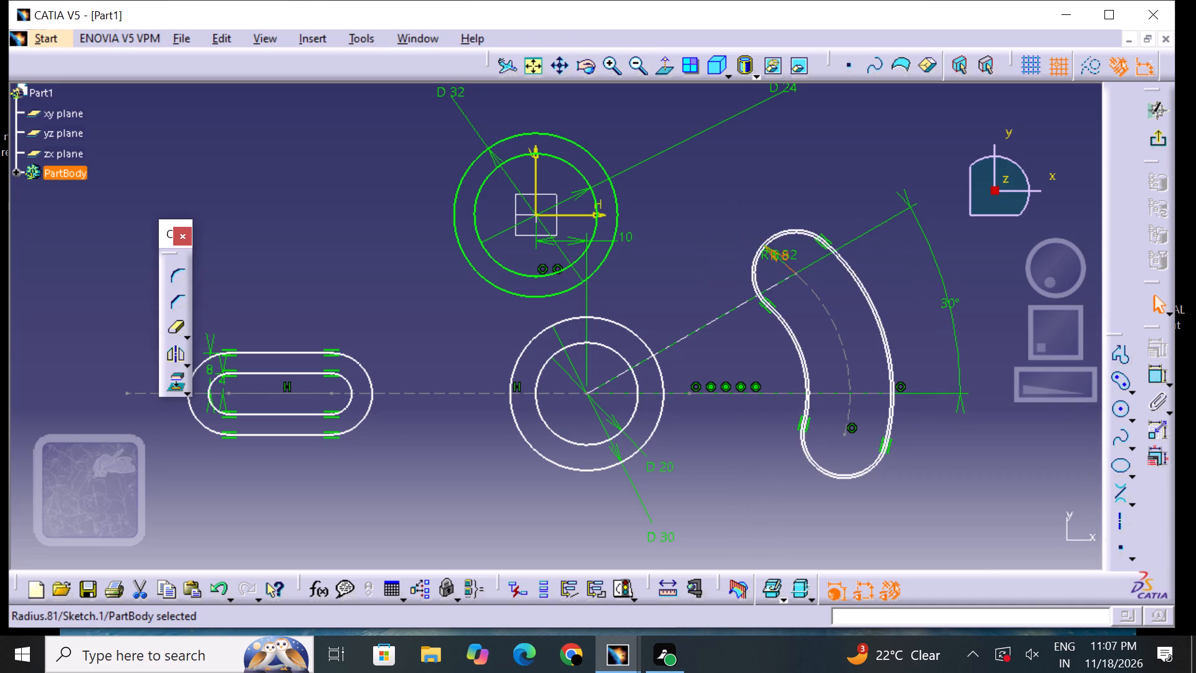
{"action": "left_click", "coordinate": [913, 145]}
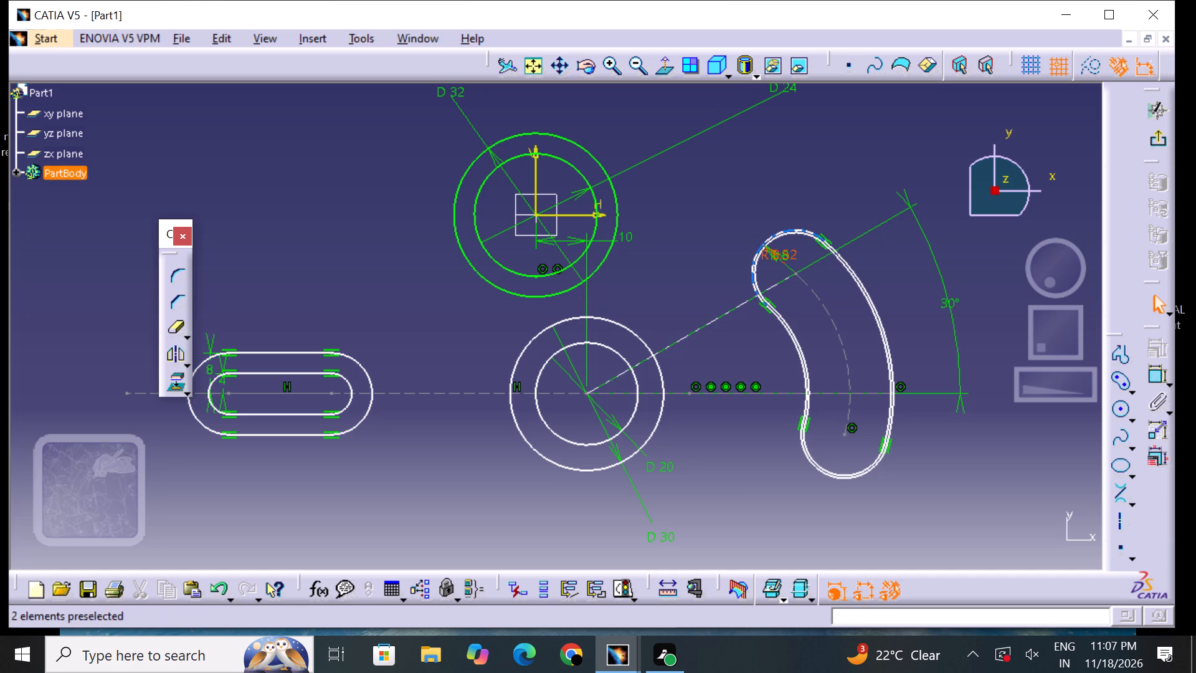
Set the end radius of the inner curved elongated hole to 4 mm.
{"action": "double_click", "coordinate": [792, 255]}
{"action": "key", "text": "BackSpace"}
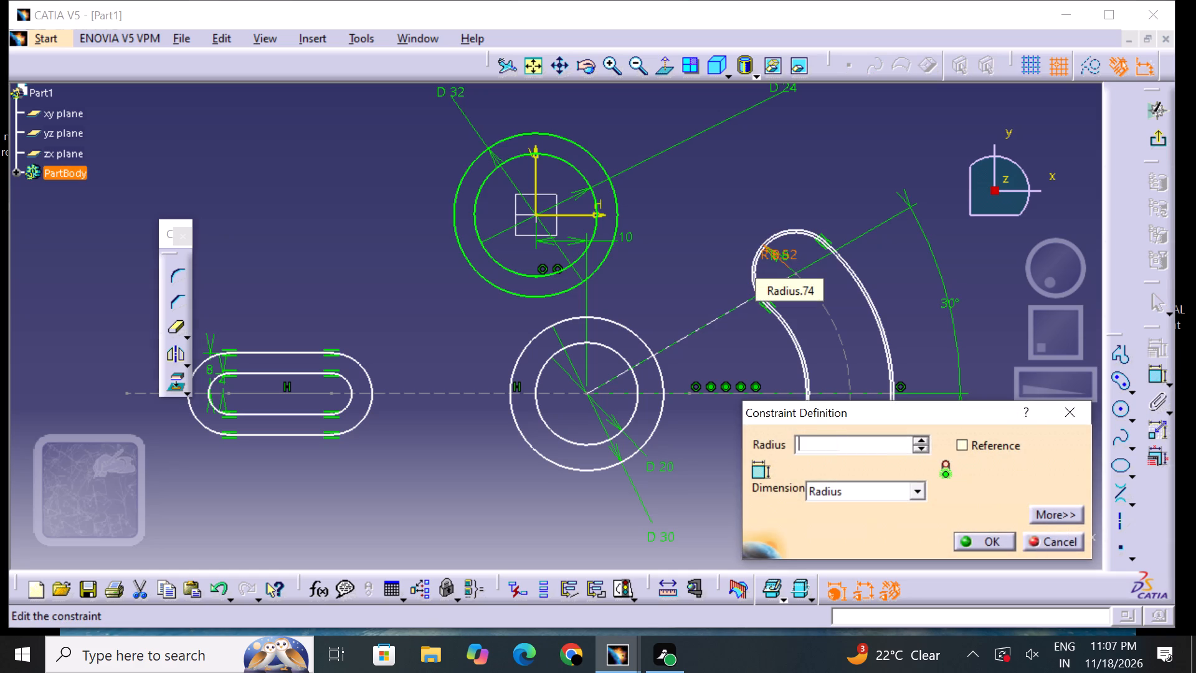
{"action": "key", "text": "4"}
{"action": "key", "text": "Return"}
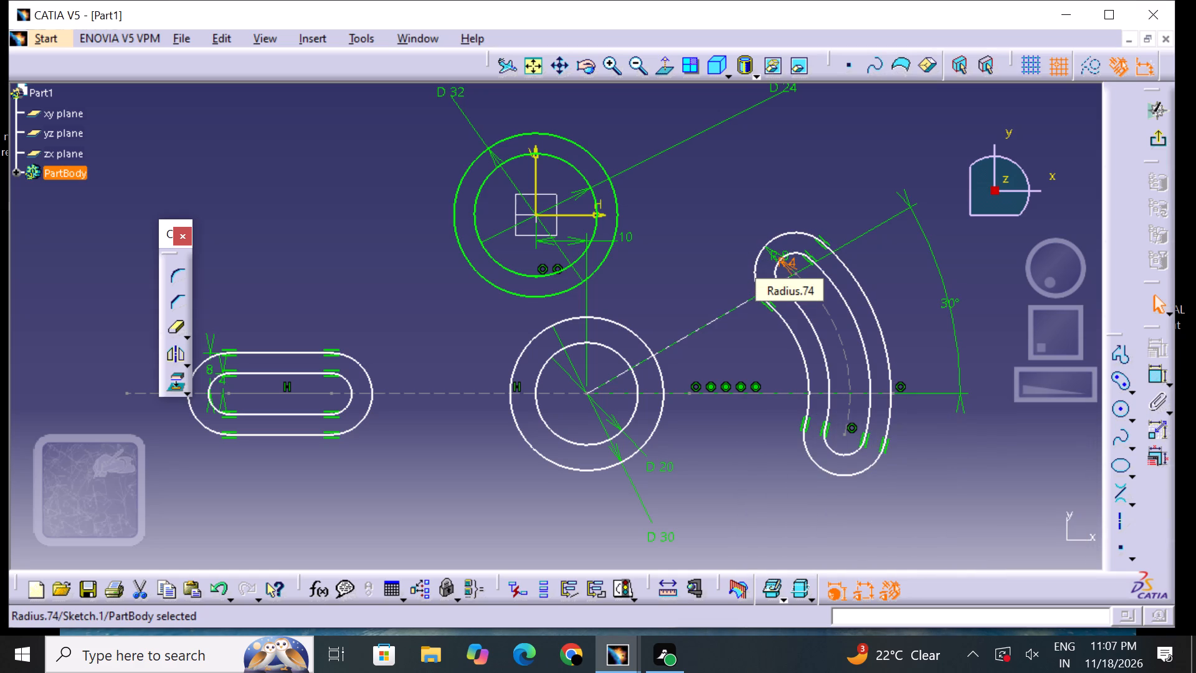
{"action": "left_click", "coordinate": [899, 288]}
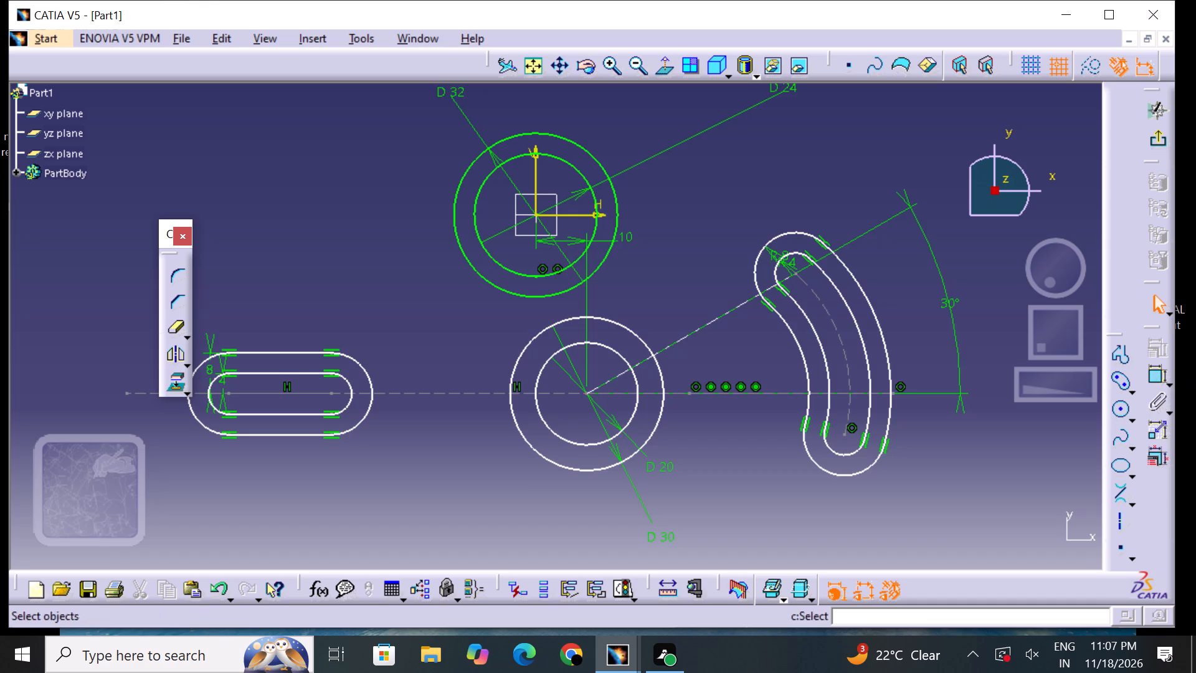
Dimension the distance from the lower circles' centre to the curved holes' centre arc and set it to 36 mm.
{"action": "middle_click_drag", "start_coordinate": [732, 347], "coordinate": [767, 290]}
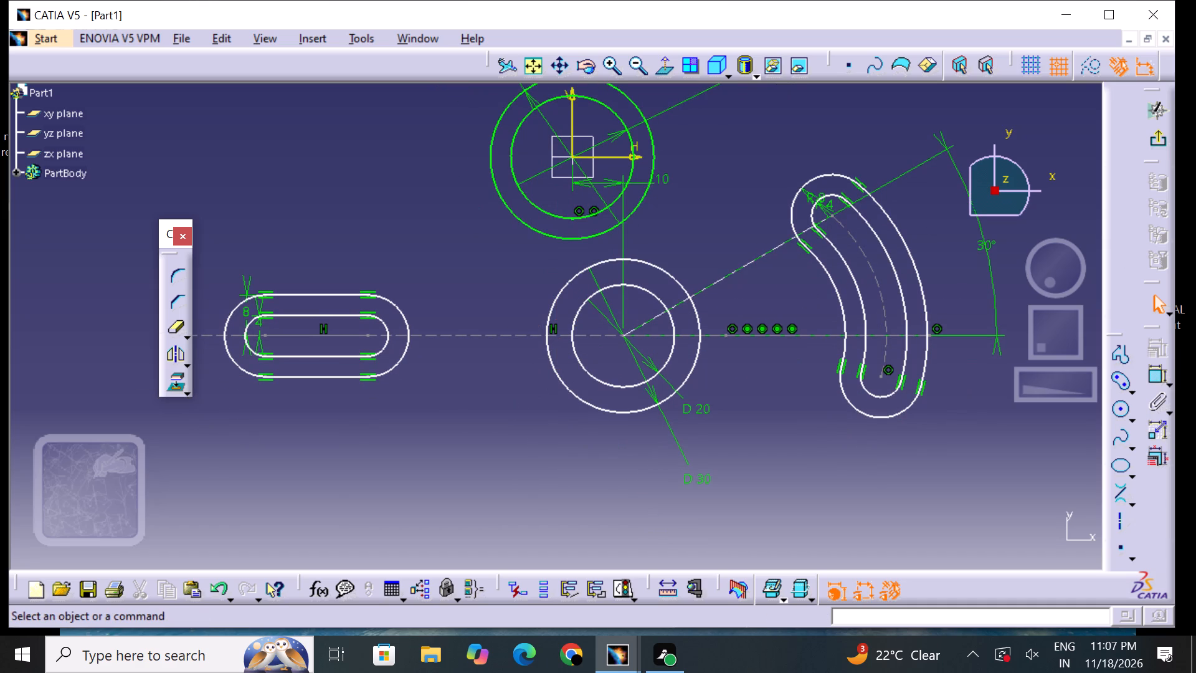
{"action": "scroll", "coordinate": [892, 451], "scroll_direction": "down", "scroll_amount": 1}
{"action": "middle_click_drag", "start_coordinate": [890, 451], "coordinate": [868, 477]}
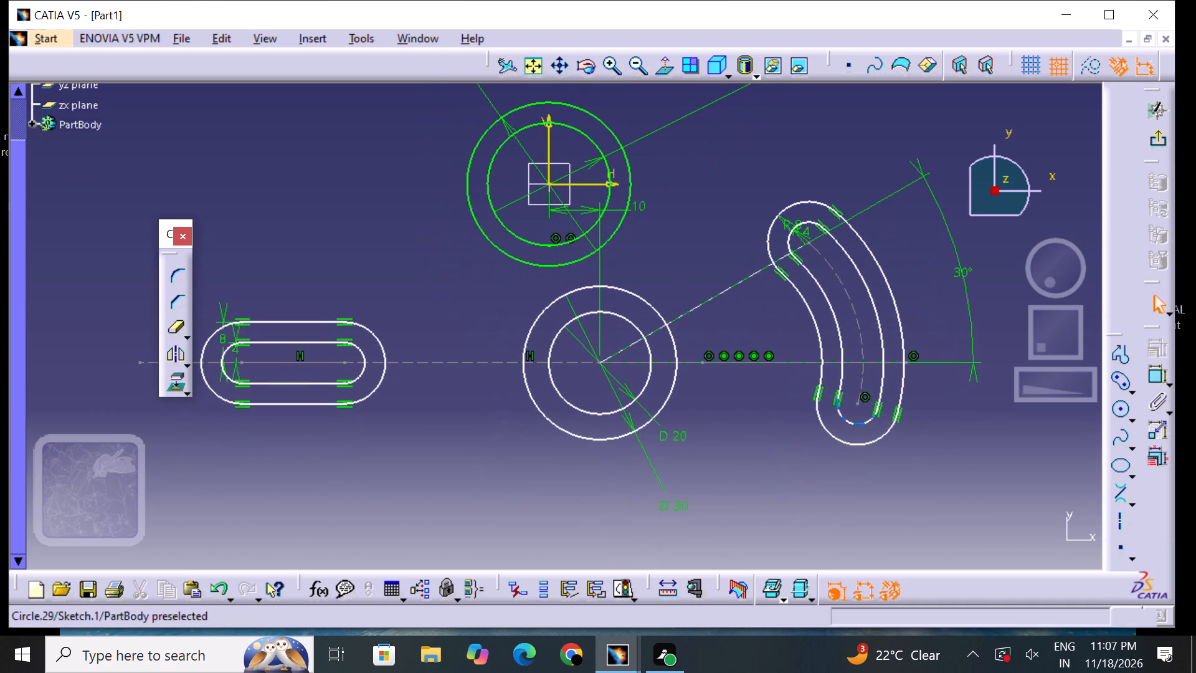
{"action": "left_click", "coordinate": [647, 72]}
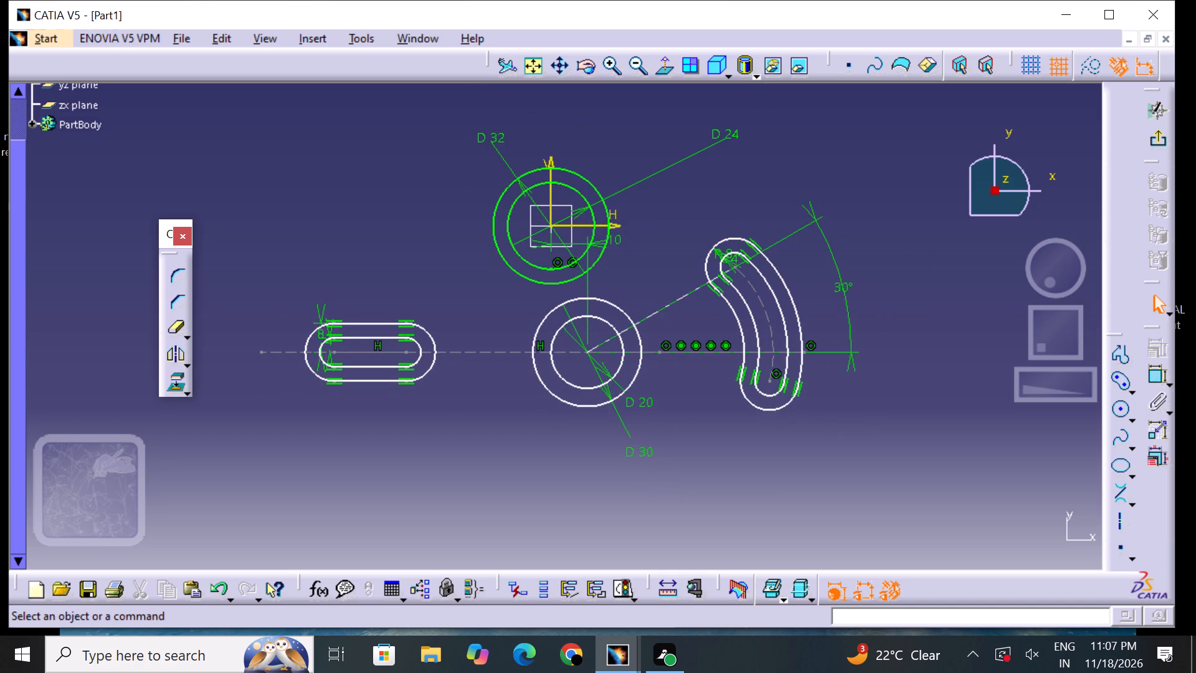
{"action": "left_click", "coordinate": [1153, 381]}
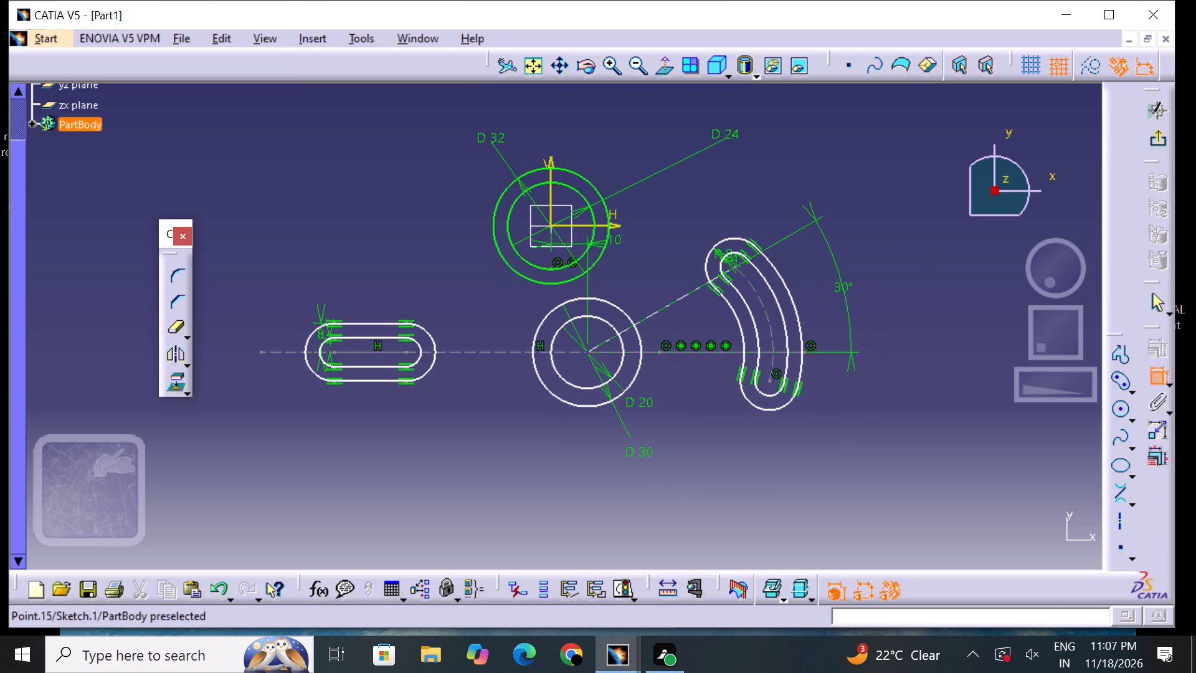
{"action": "left_click", "coordinate": [586, 354]}
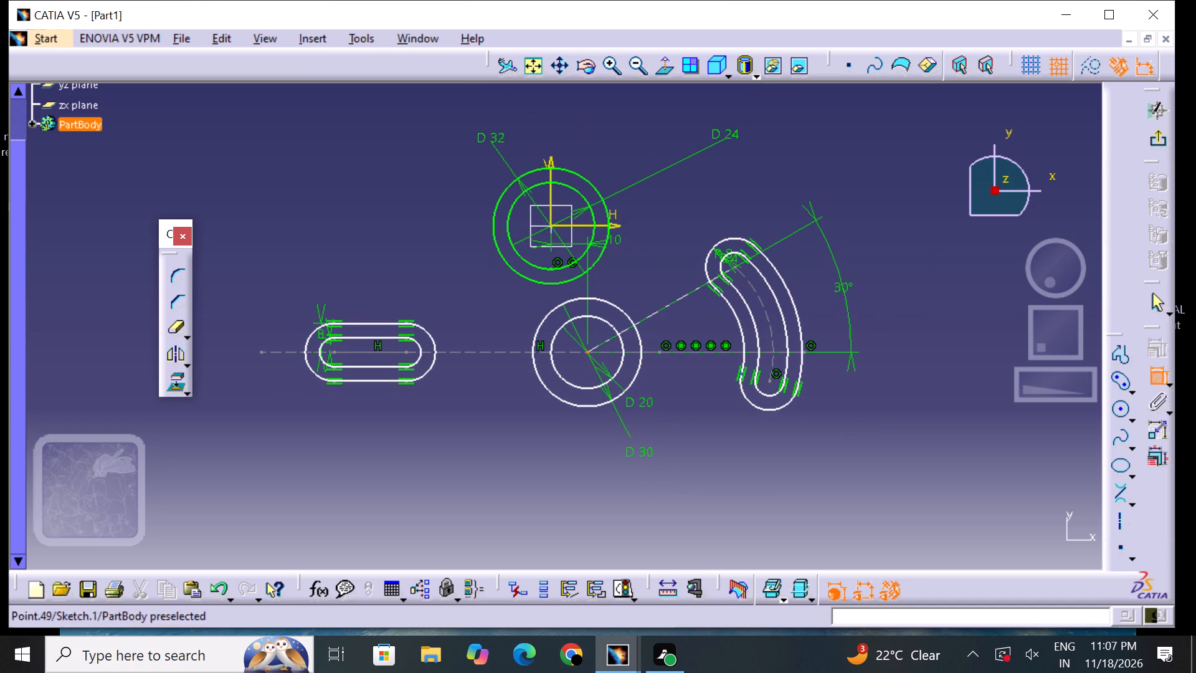
{"action": "left_click", "coordinate": [771, 351]}
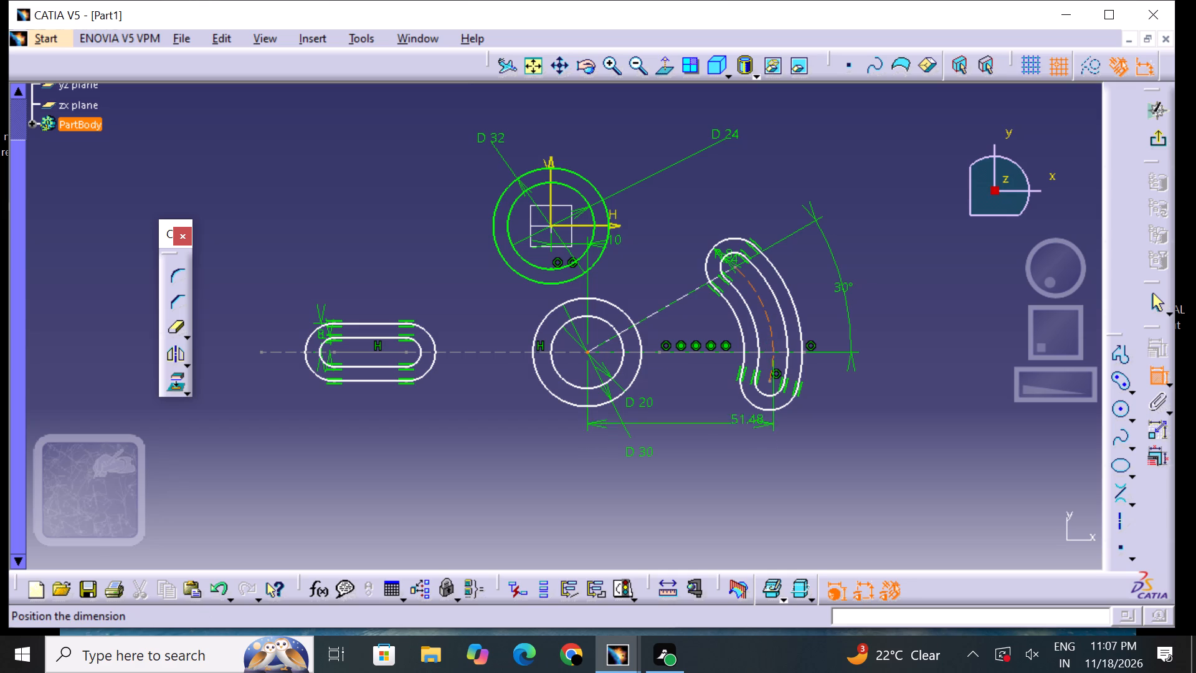
{"action": "left_click", "coordinate": [682, 431]}
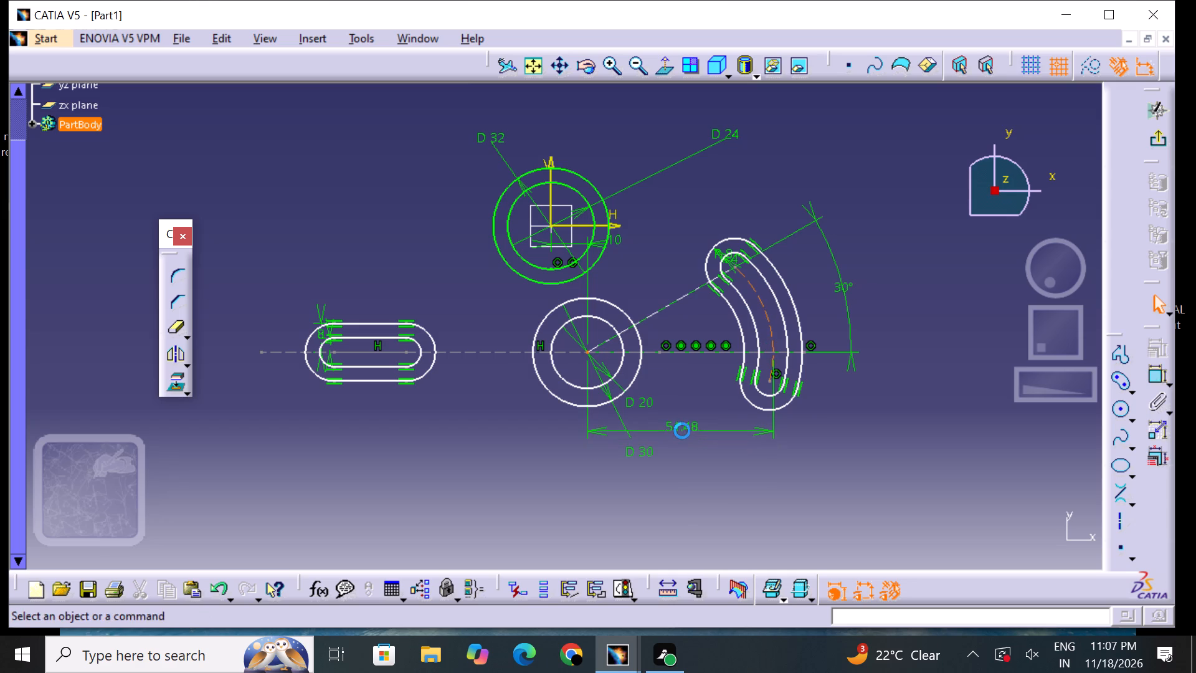
{"action": "double_click", "coordinate": [681, 424]}
{"action": "key", "text": "BackSpace"}
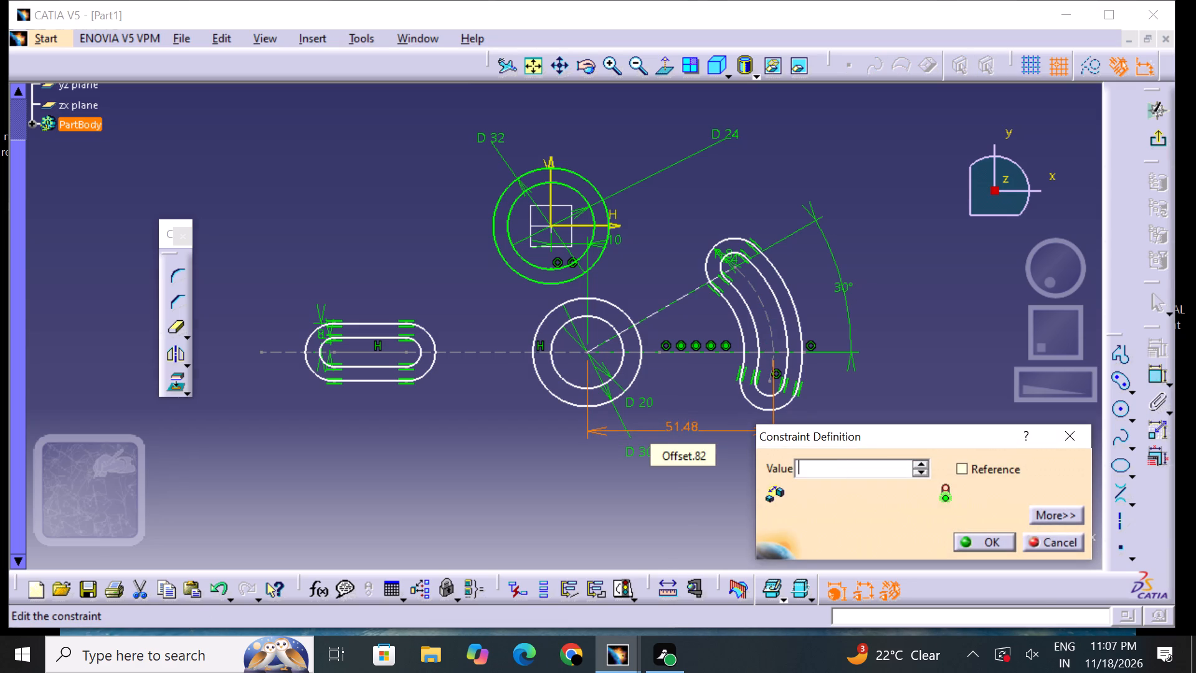
{"action": "type", "text": "36"}
{"action": "key", "text": "Return"}
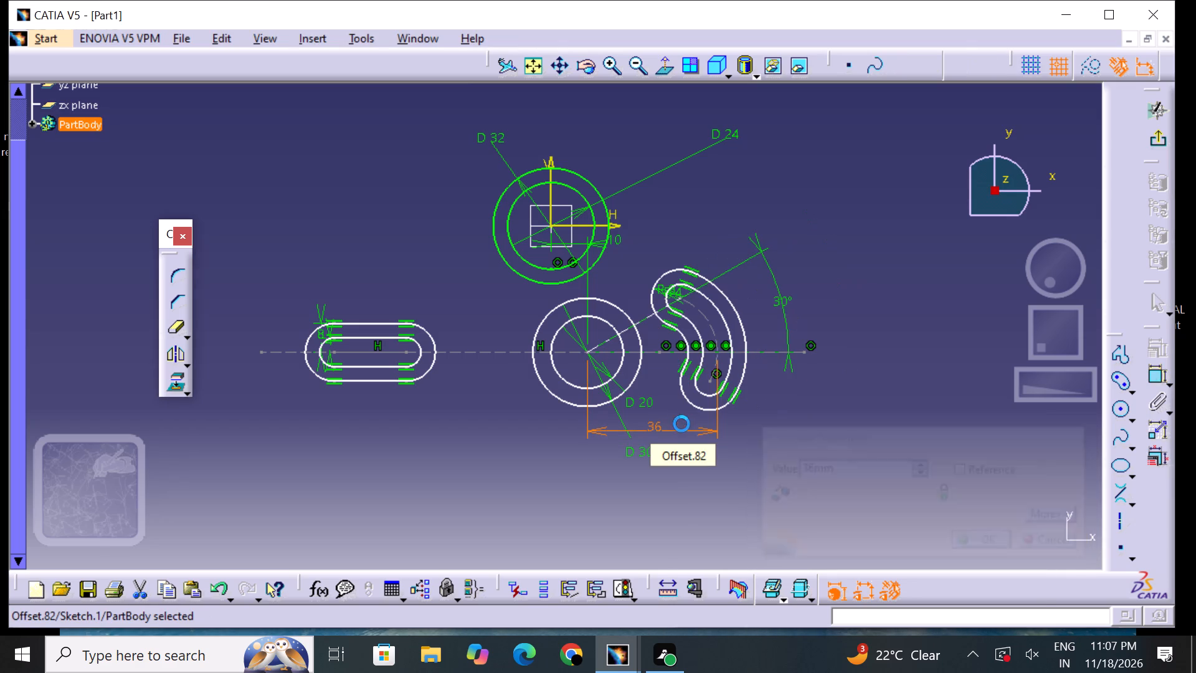
{"action": "left_click", "coordinate": [799, 454]}
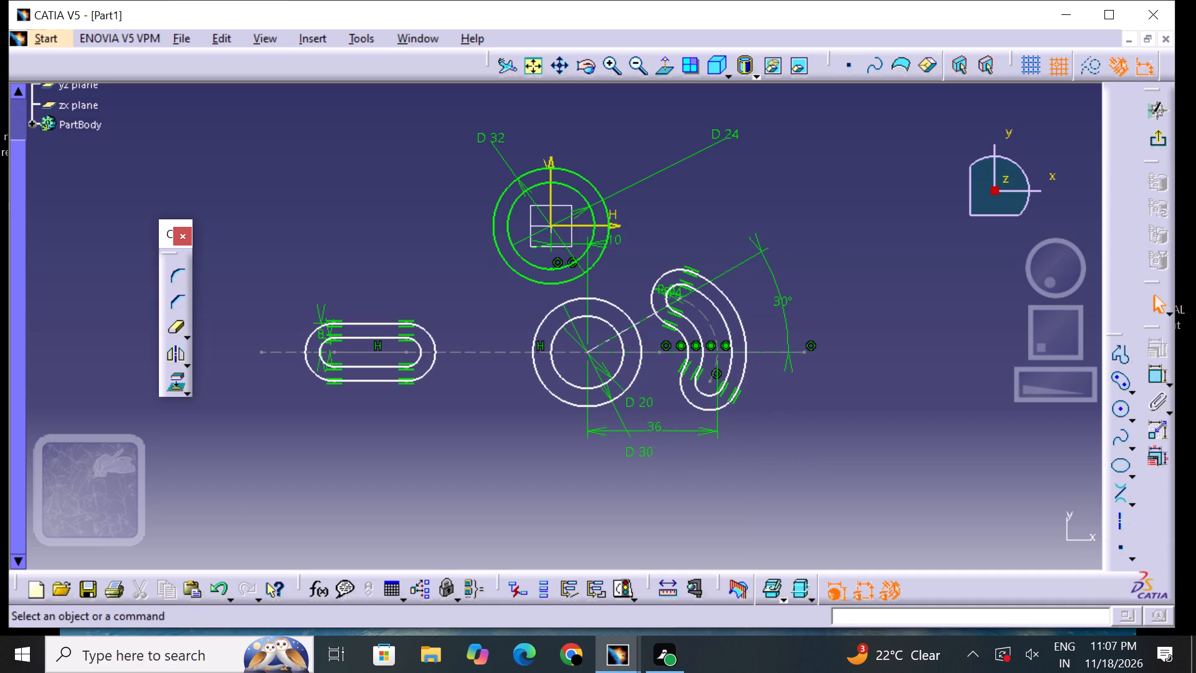
{"action": "left_click", "coordinate": [807, 449]}
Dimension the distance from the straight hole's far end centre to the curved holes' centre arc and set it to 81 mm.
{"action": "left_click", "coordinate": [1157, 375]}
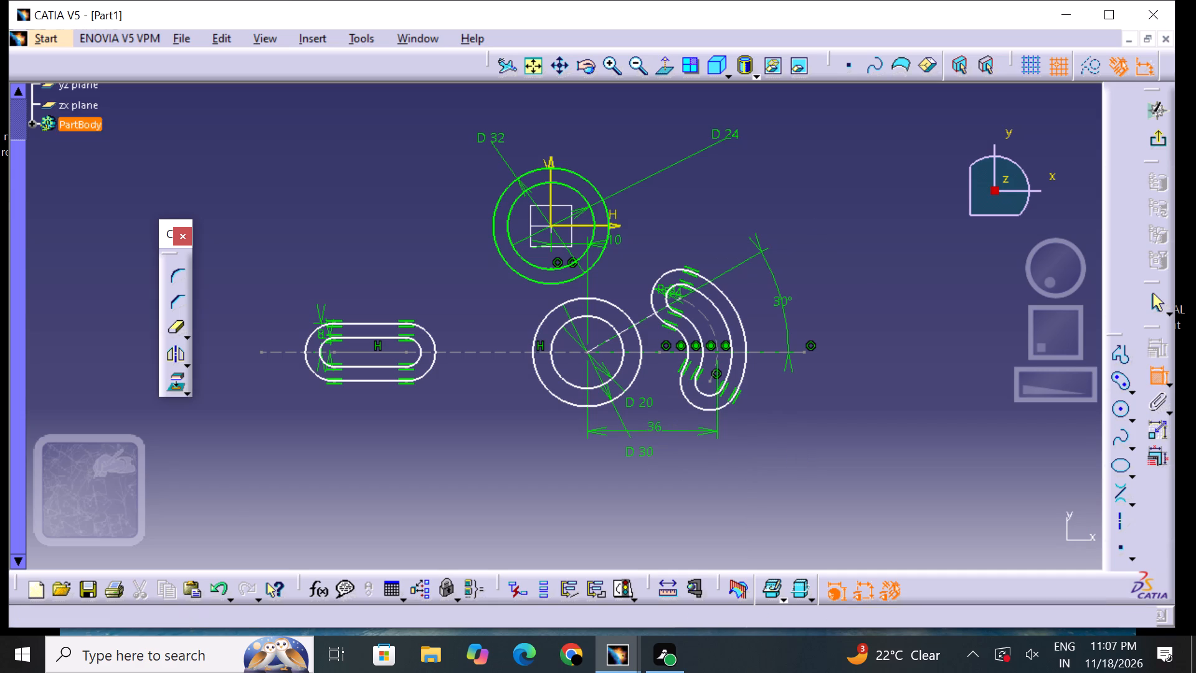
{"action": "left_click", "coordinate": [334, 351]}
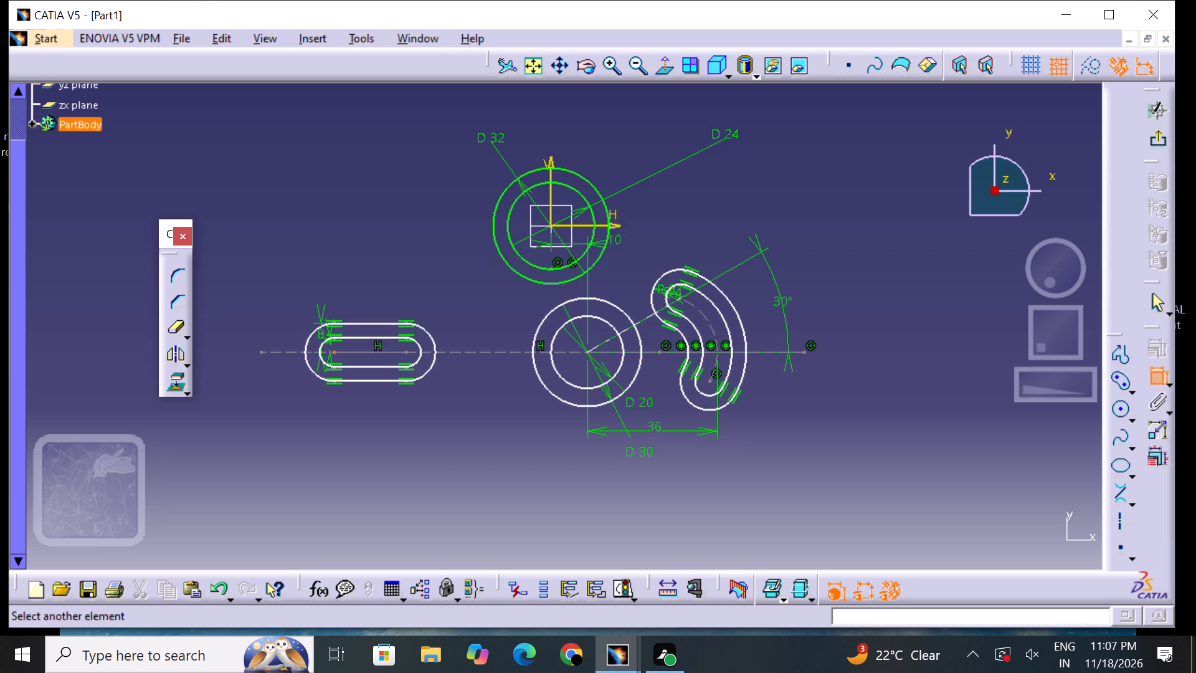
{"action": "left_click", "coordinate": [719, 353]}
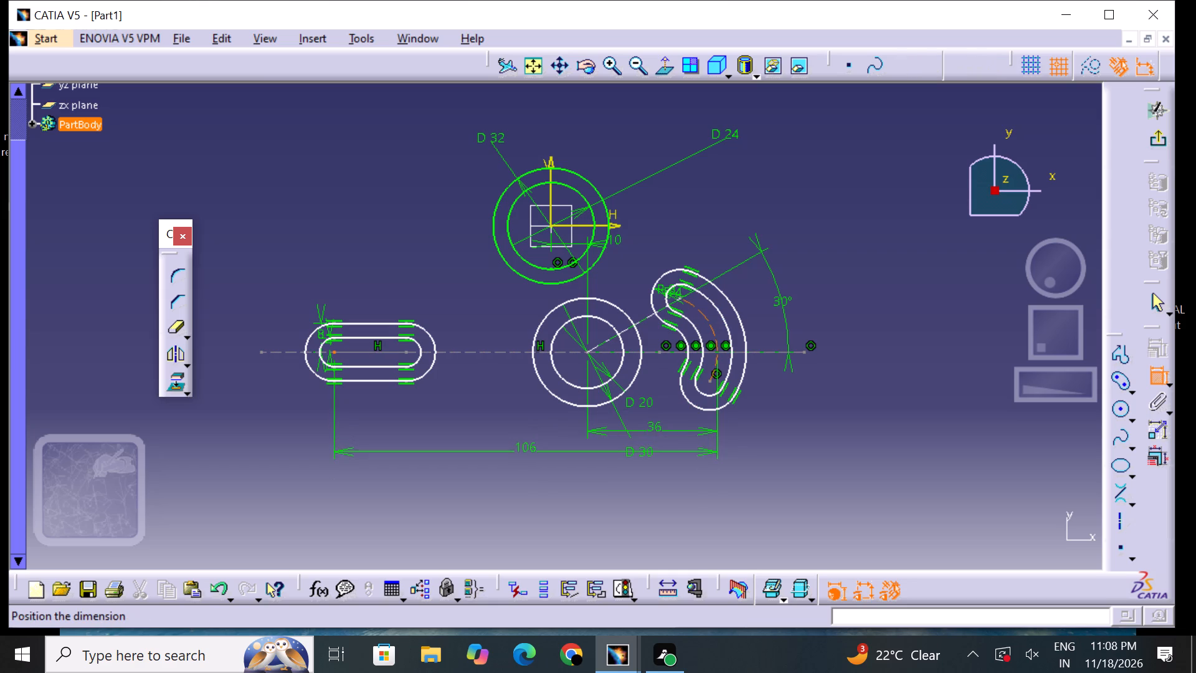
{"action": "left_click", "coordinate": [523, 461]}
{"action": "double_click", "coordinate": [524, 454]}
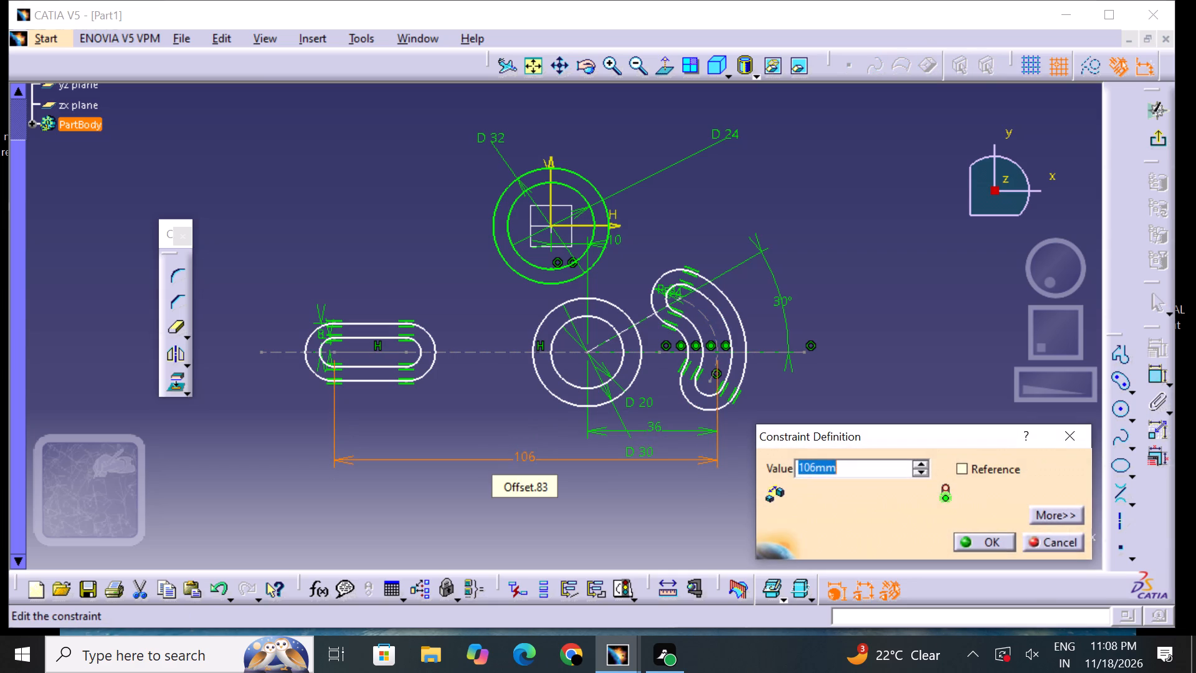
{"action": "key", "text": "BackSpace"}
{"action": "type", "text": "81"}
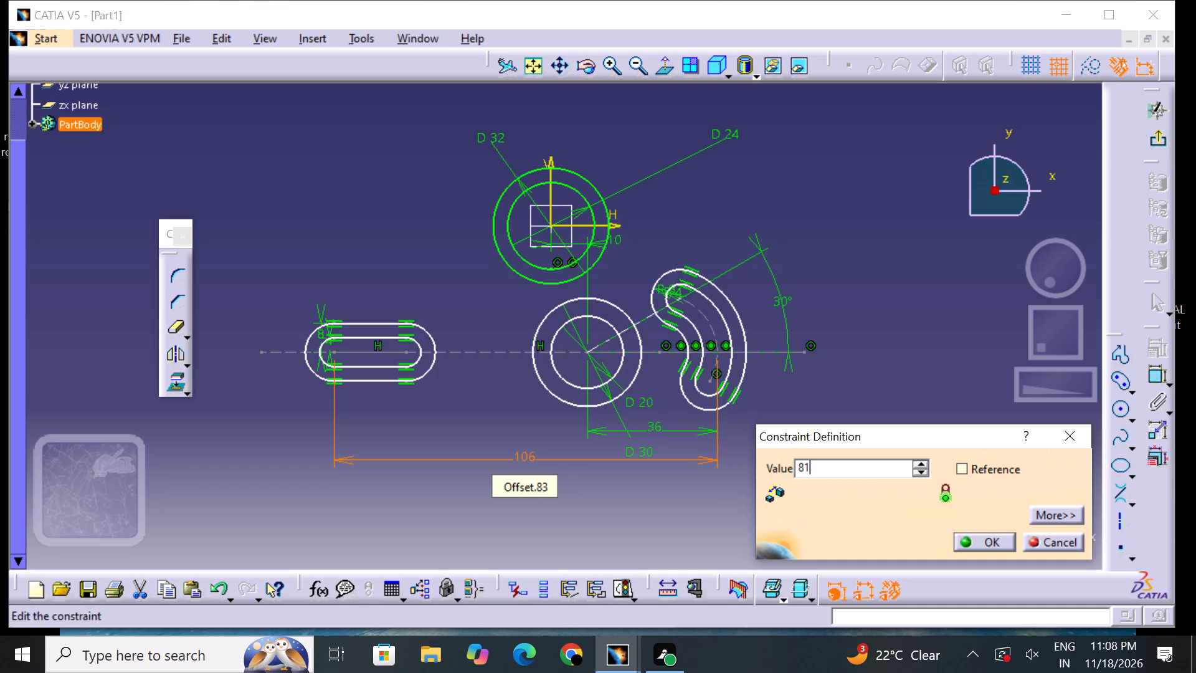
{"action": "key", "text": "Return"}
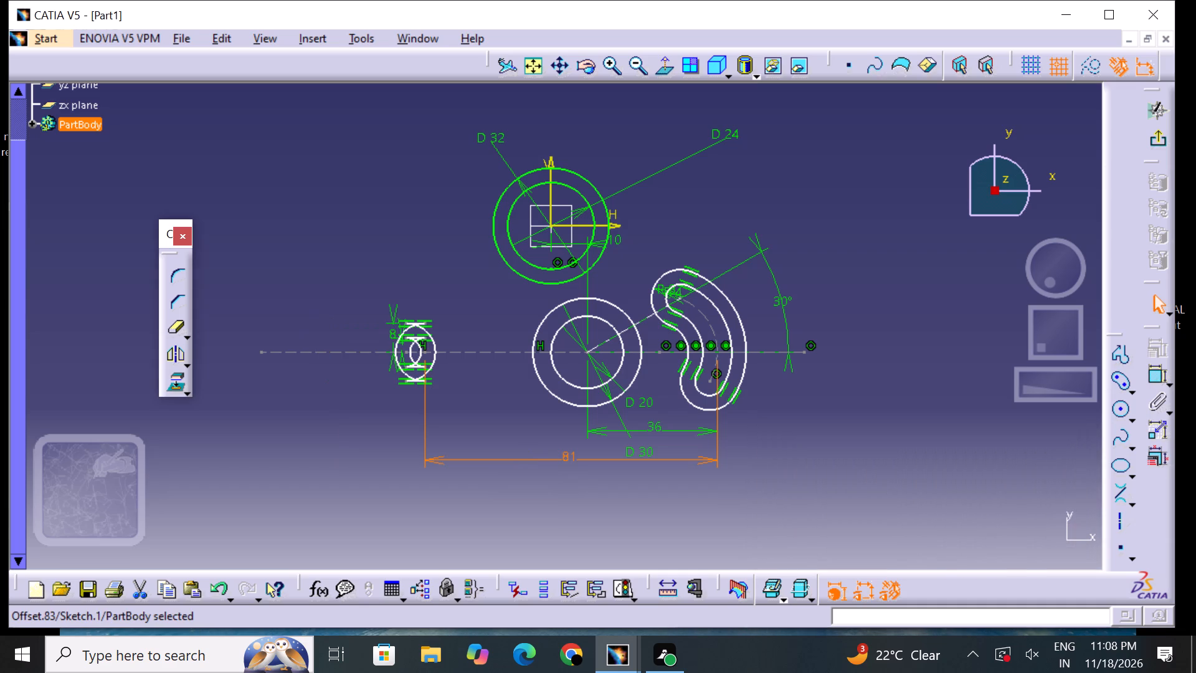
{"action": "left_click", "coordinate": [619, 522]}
Delete both straight elongated holes together with their dimensions and constraints.
{"action": "left_click_drag", "start_coordinate": [384, 295], "coordinate": [439, 408]}
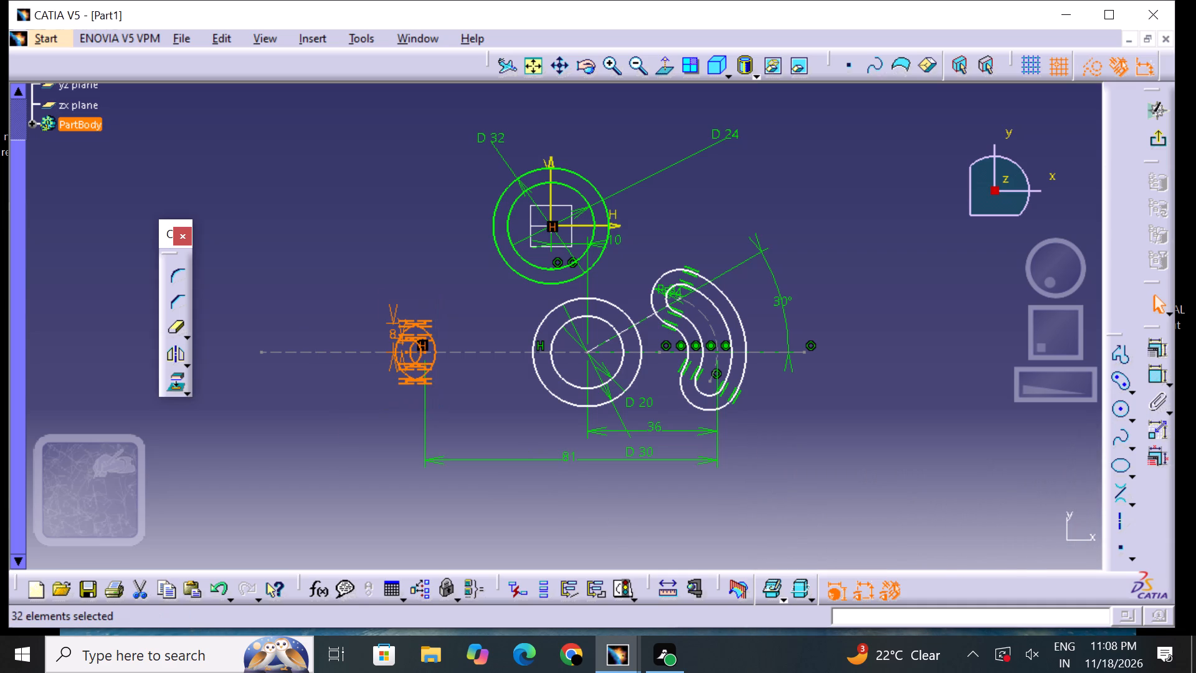
{"action": "key", "text": "Delete"}
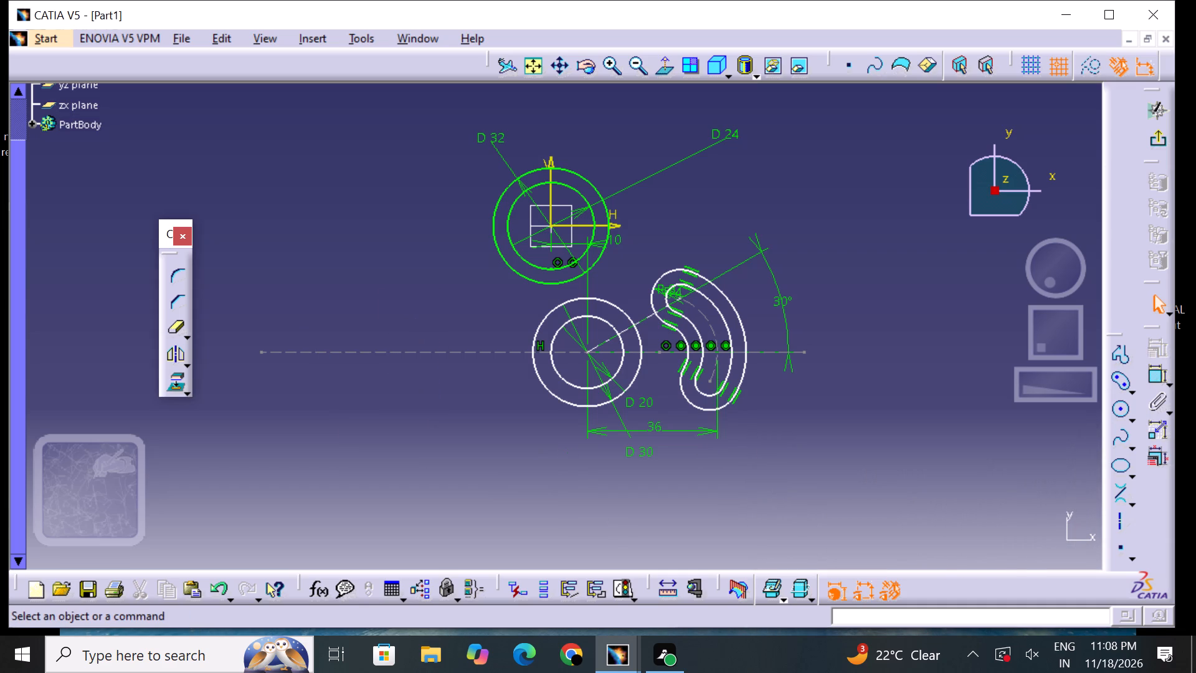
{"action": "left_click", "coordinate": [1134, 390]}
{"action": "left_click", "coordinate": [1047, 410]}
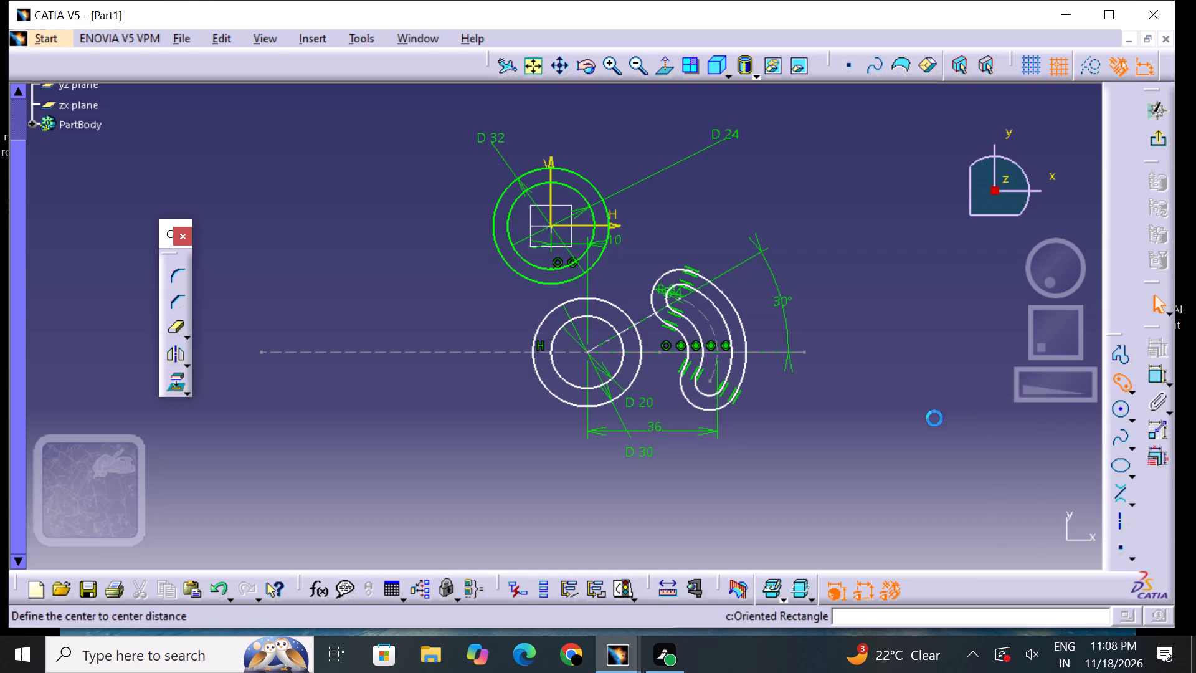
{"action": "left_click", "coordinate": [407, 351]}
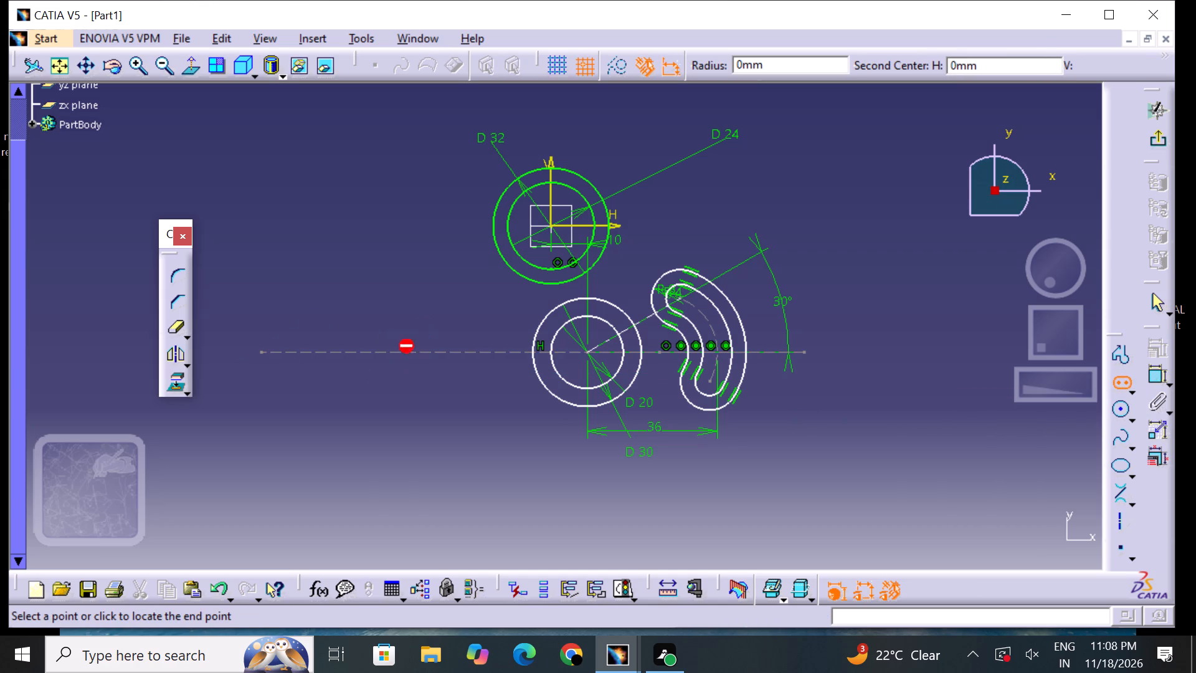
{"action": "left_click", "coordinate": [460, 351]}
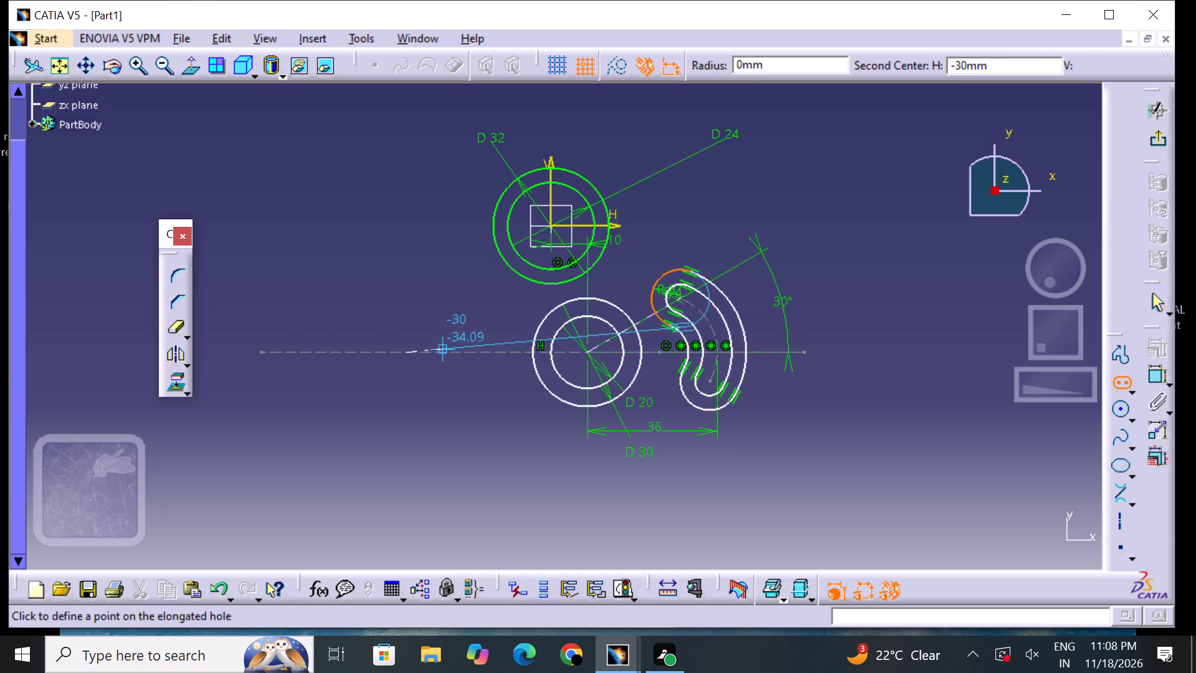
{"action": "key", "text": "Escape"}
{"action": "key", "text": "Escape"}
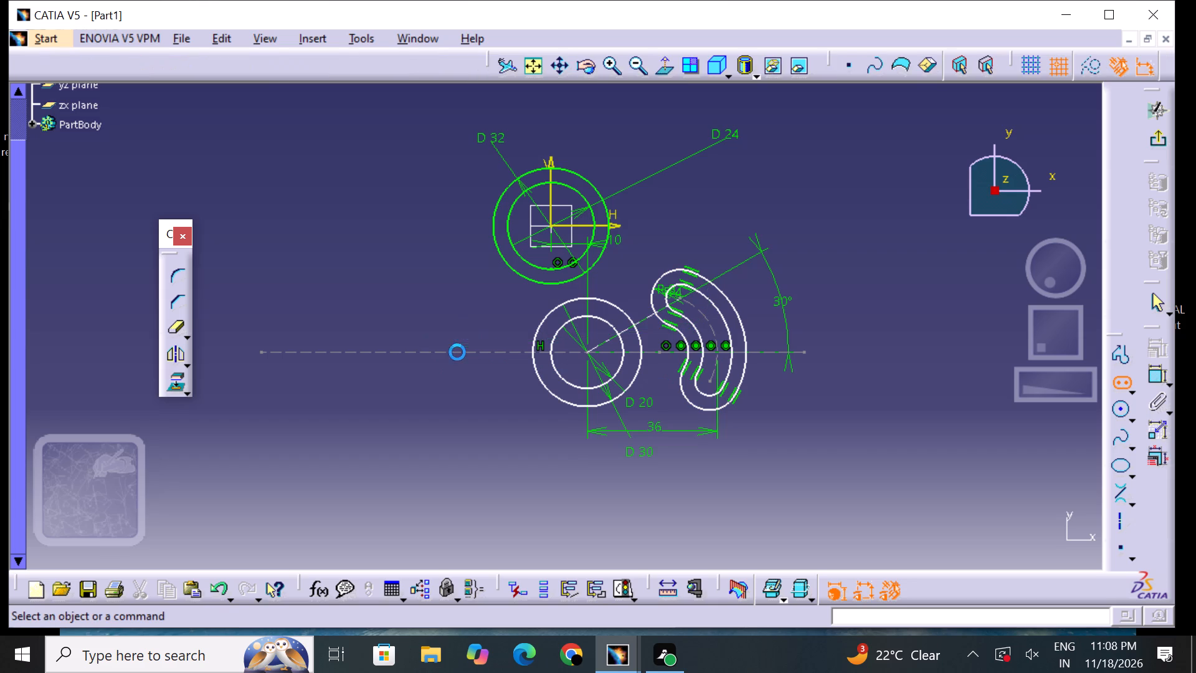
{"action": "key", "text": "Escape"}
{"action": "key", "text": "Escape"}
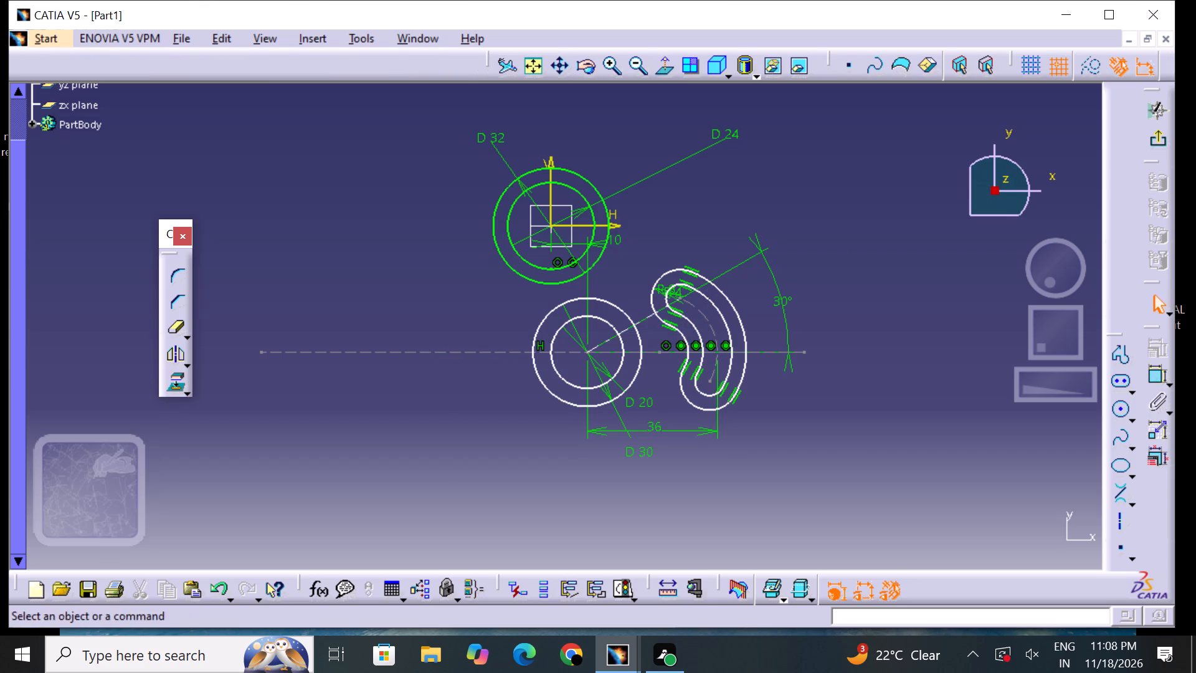
Create a corner of about 25.4 mm radius between the 32 mm circle and the outer curved hole's outer arc.
{"action": "left_click", "coordinate": [186, 273]}
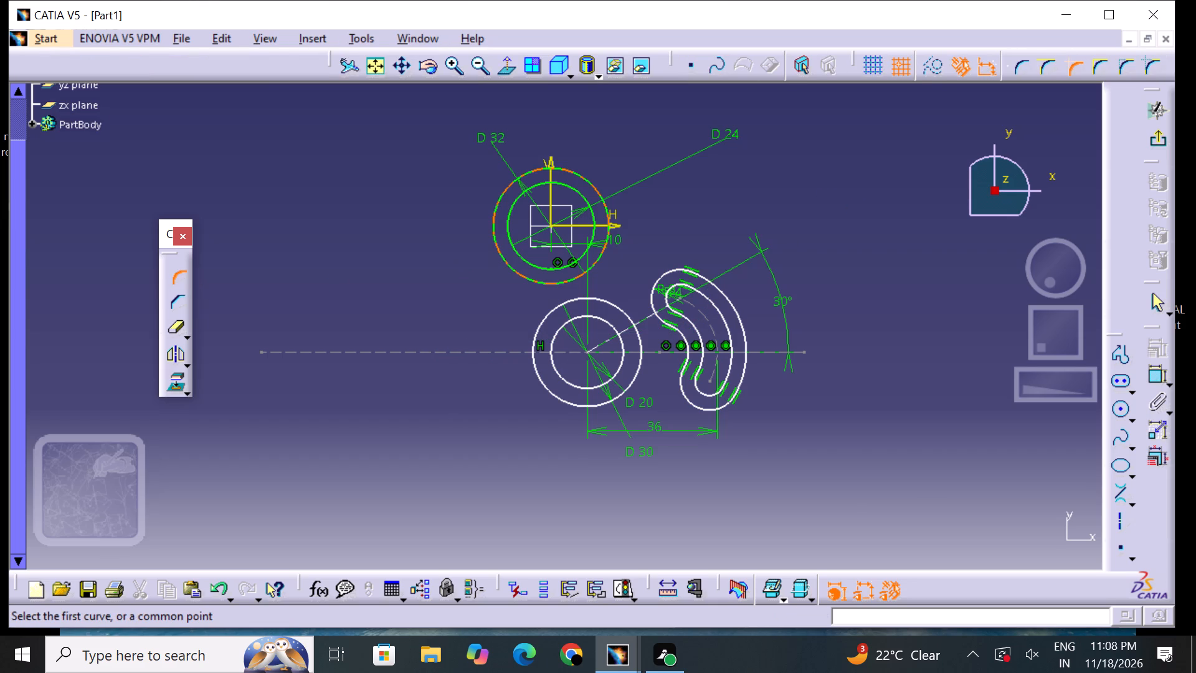
{"action": "left_click", "coordinate": [602, 204]}
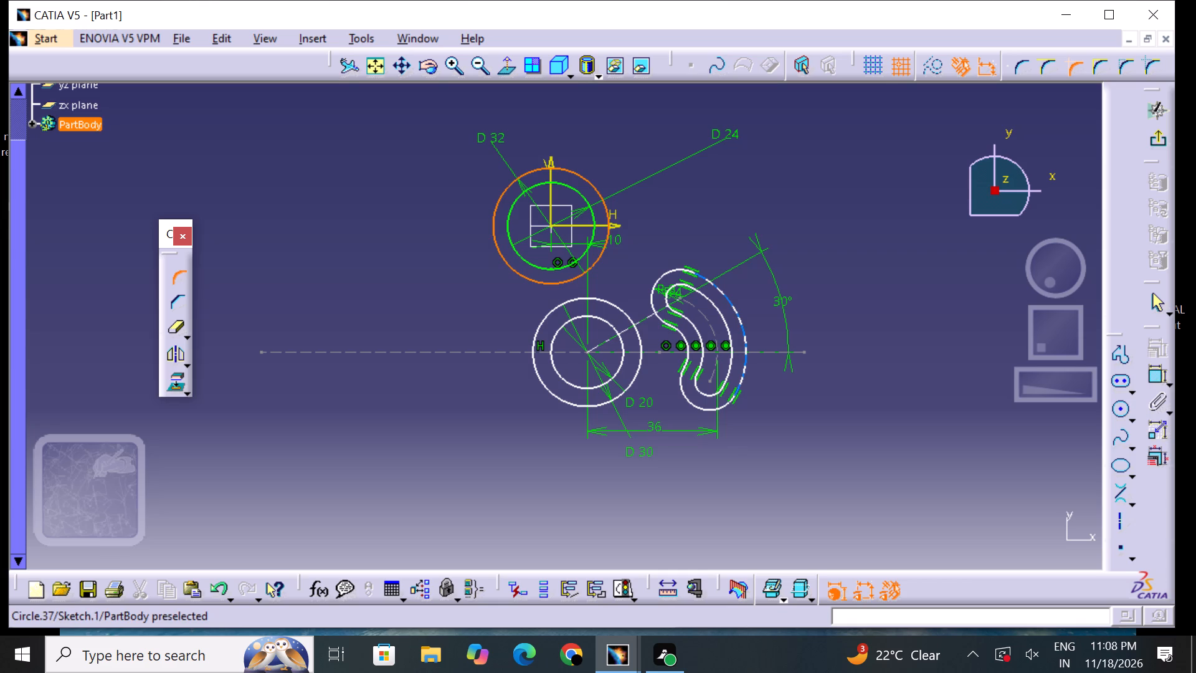
{"action": "left_click", "coordinate": [704, 275]}
{"action": "left_click", "coordinate": [632, 245]}
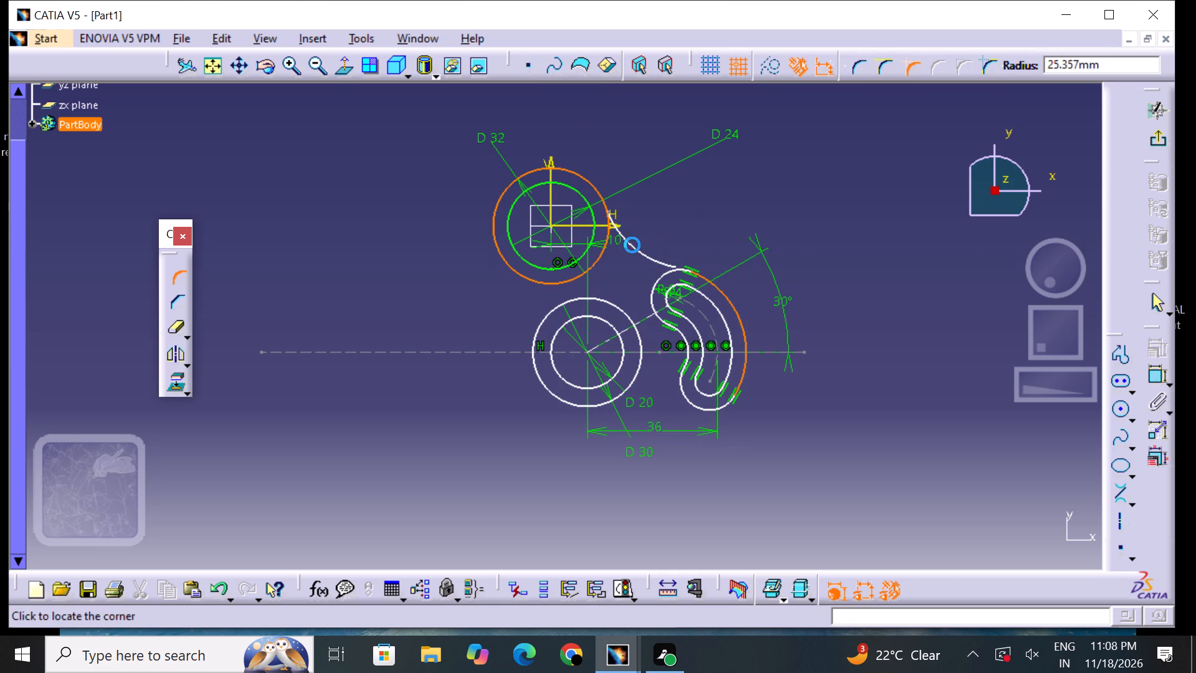
Set the radius of the corner joining the 32 mm circle and the outer curved hole to 30 mm.
{"action": "double_click", "coordinate": [659, 234]}
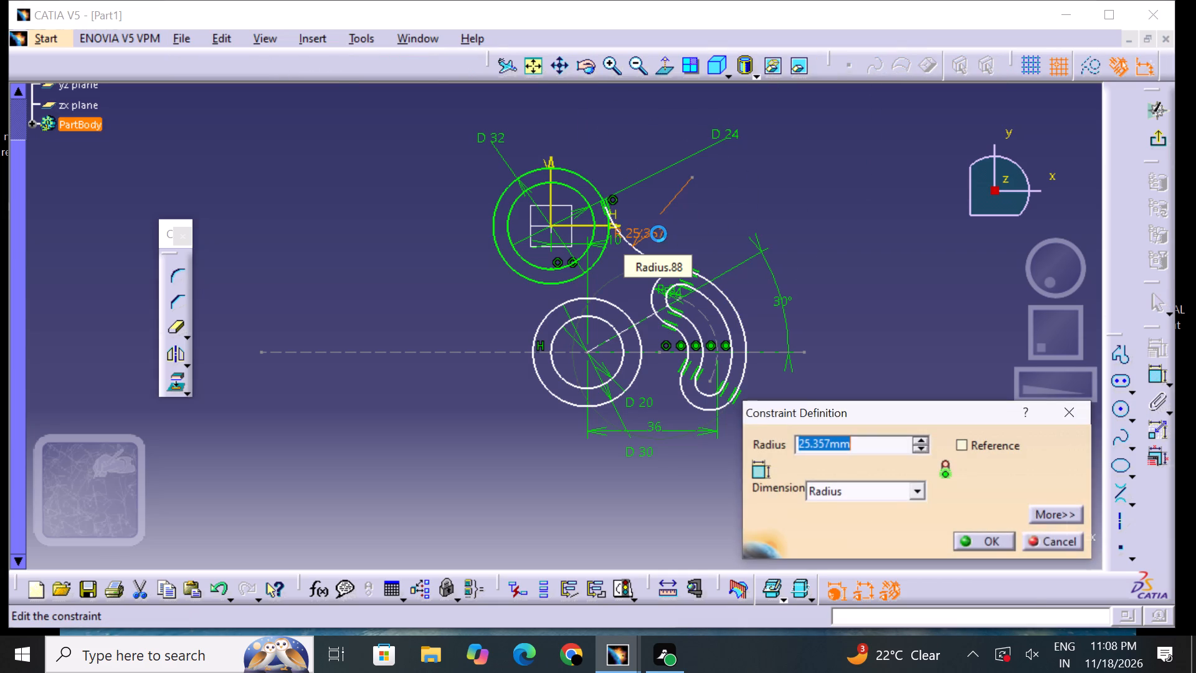
{"action": "key", "text": "BackSpace"}
{"action": "type", "text": "30"}
{"action": "key", "text": "Return"}
{"action": "left_click", "coordinate": [709, 226]}
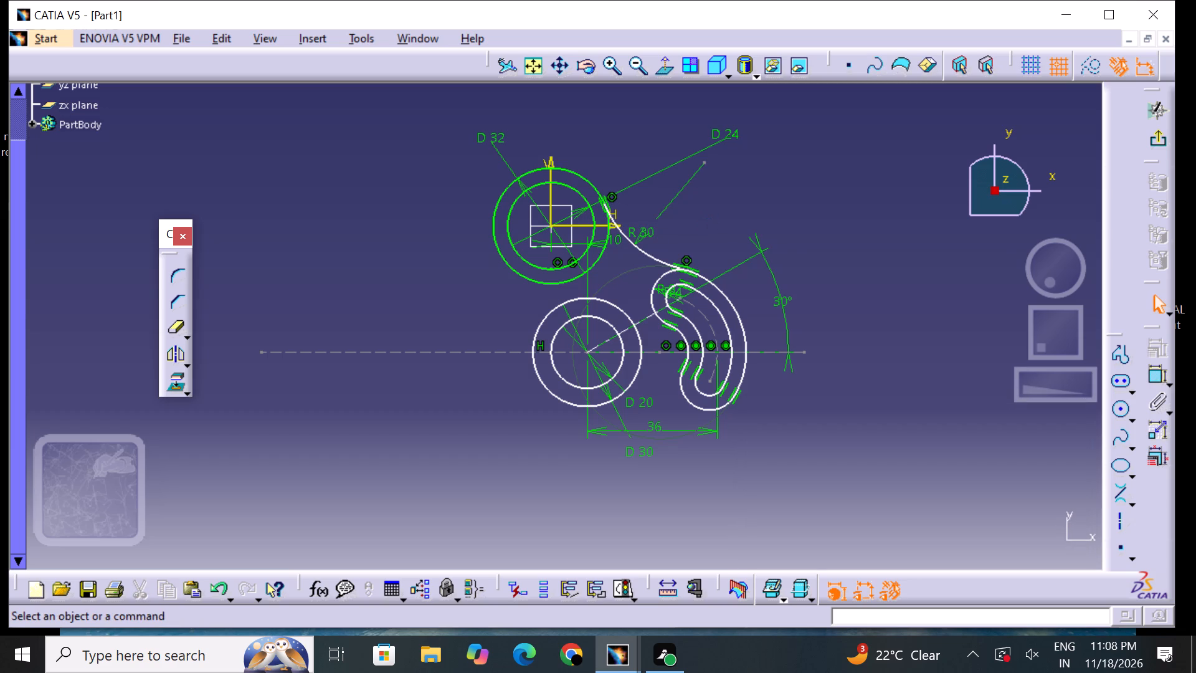
Create a corner between the 30 mm circle and the outer curved hole's lower end arc and set its radius to 16 mm.
{"action": "left_click_drag", "start_coordinate": [171, 266], "coordinate": [162, 267]}
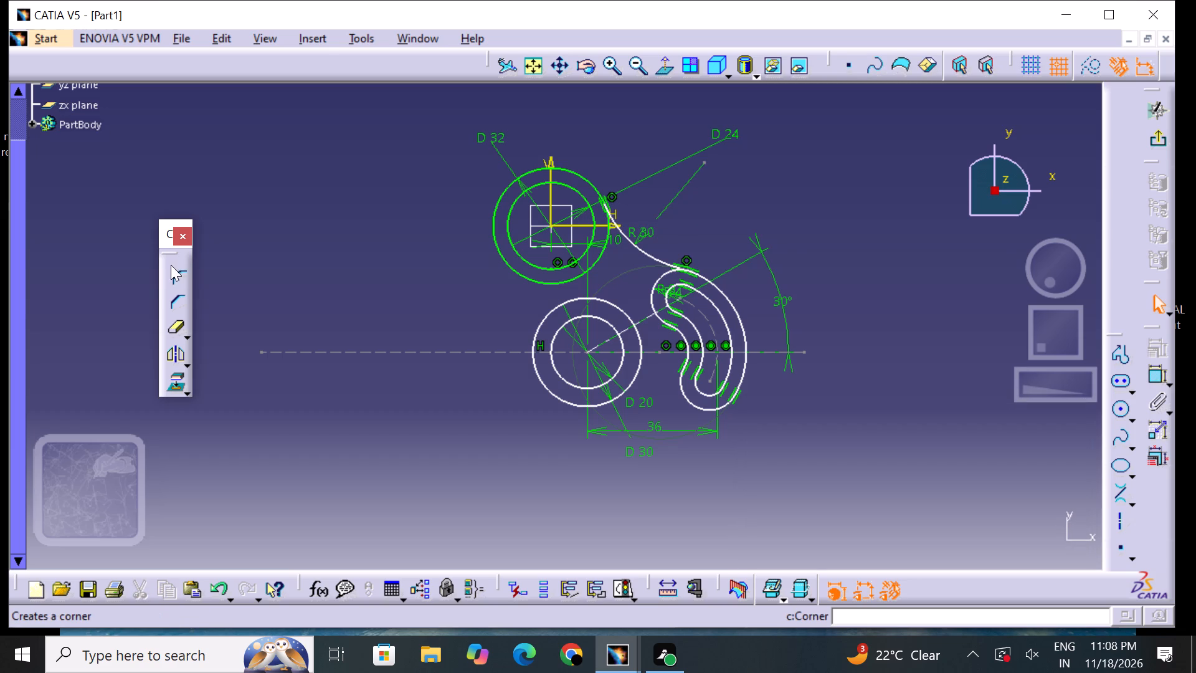
{"action": "left_click", "coordinate": [170, 265]}
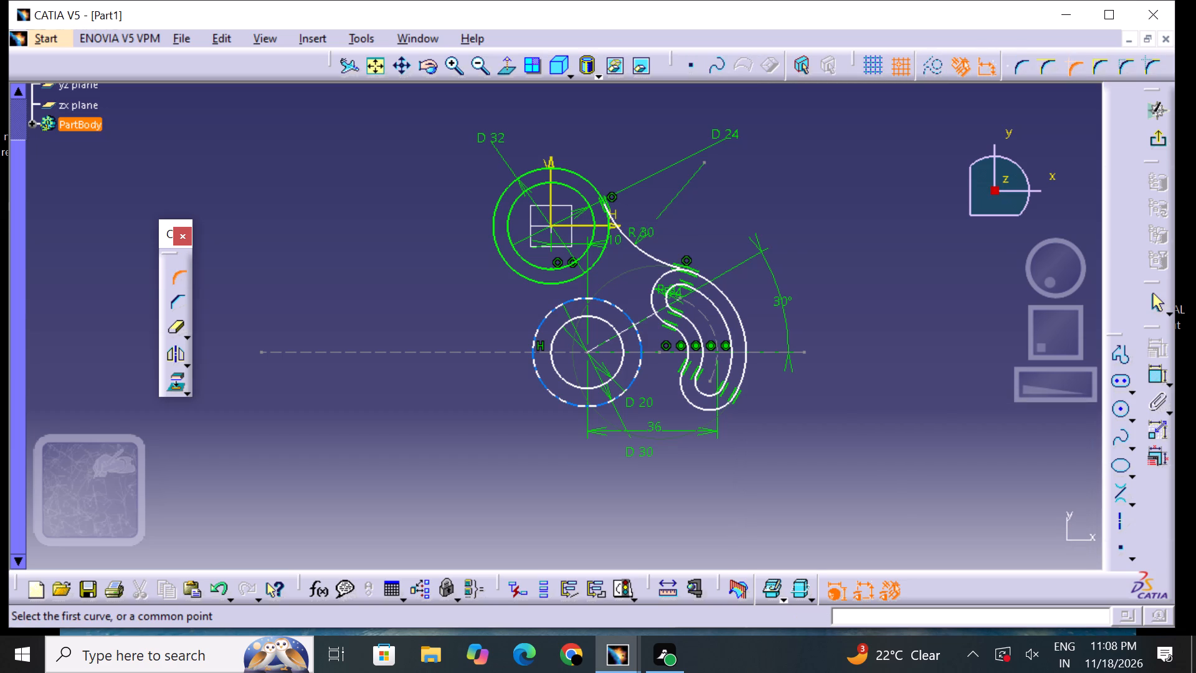
{"action": "left_click", "coordinate": [611, 398]}
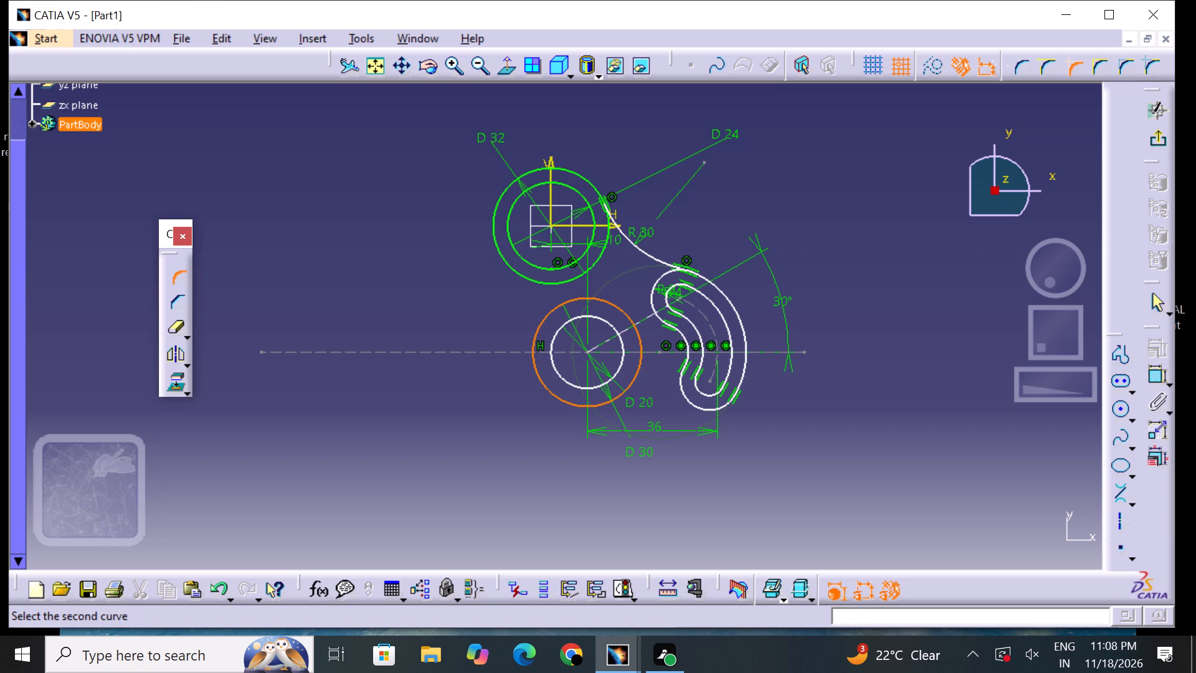
{"action": "left_click", "coordinate": [688, 396]}
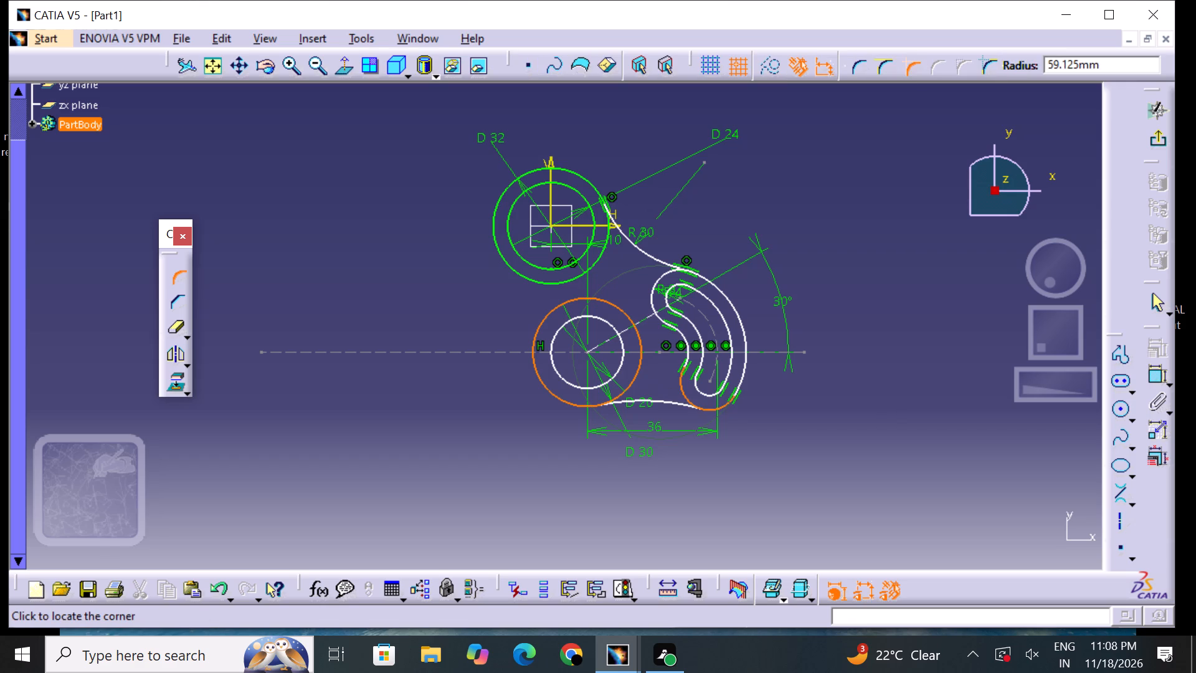
{"action": "left_click", "coordinate": [661, 384]}
{"action": "left_click", "coordinate": [666, 398]}
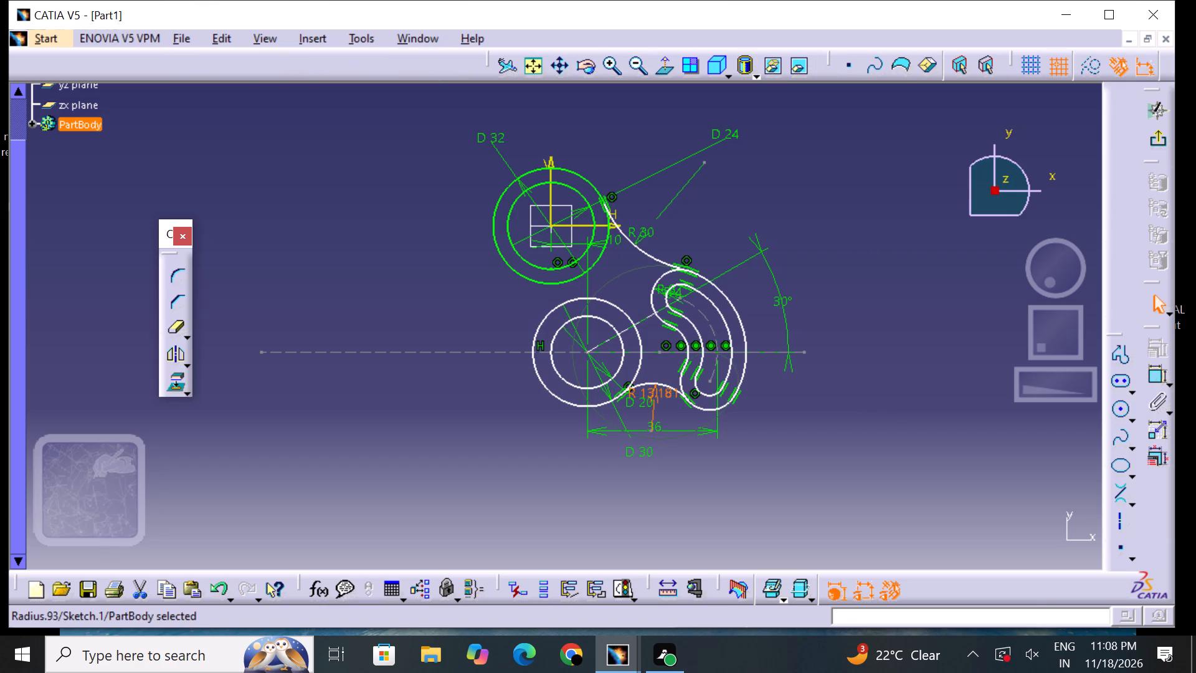
{"action": "left_click", "coordinate": [666, 398]}
{"action": "key", "text": "BackSpace"}
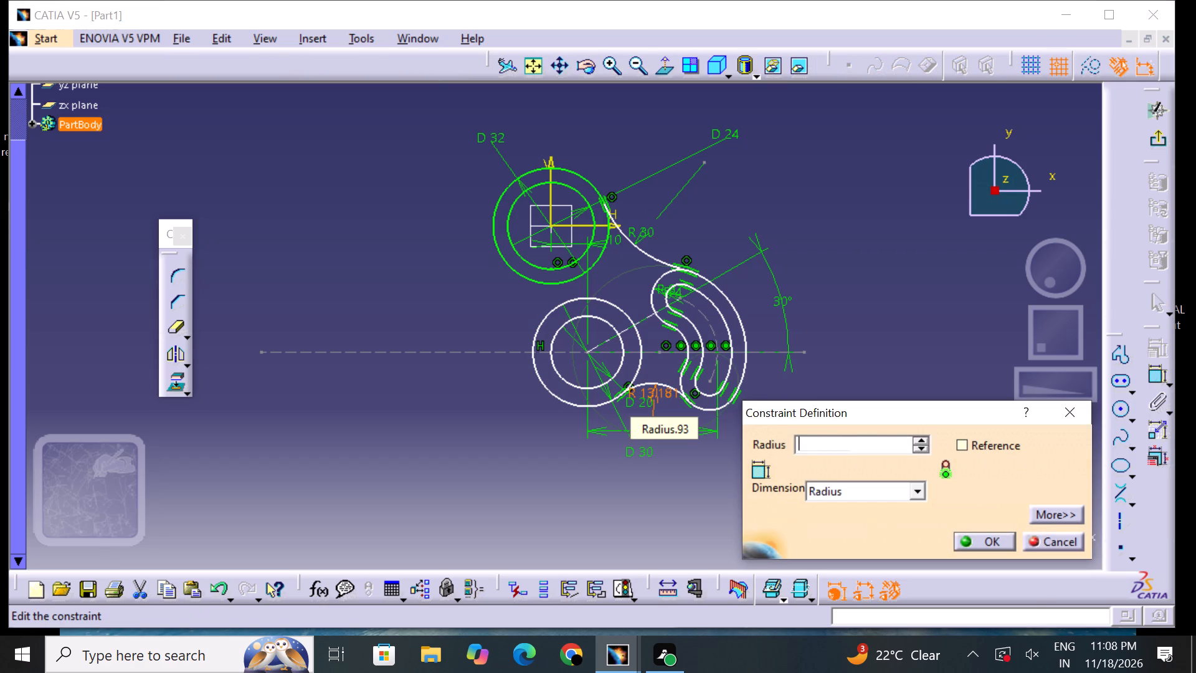
{"action": "type", "text": "16"}
{"action": "key", "text": "Return"}
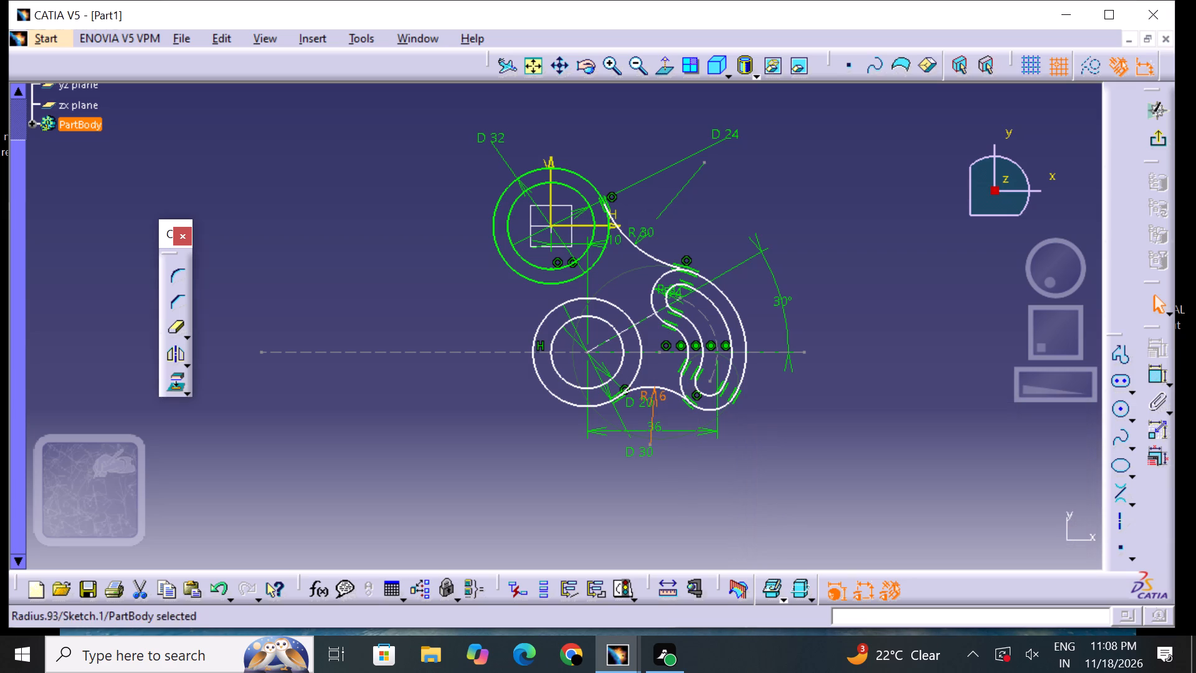
{"action": "left_click", "coordinate": [517, 448]}
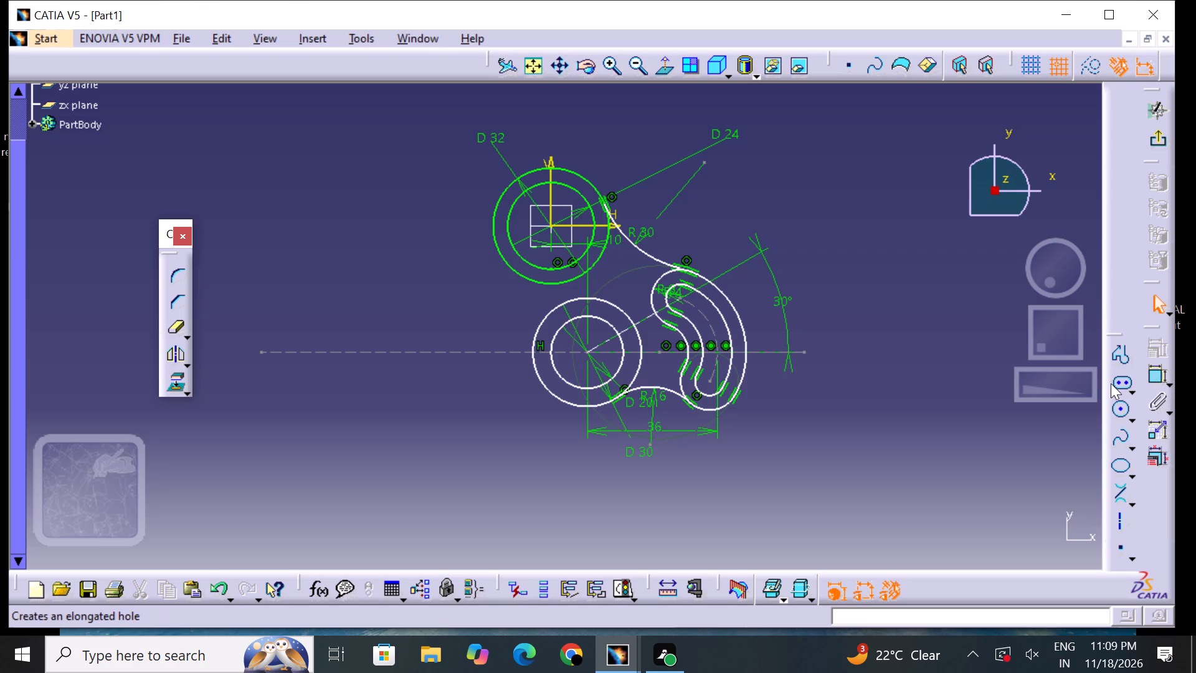
Sketch a straight elongated hole on the horizontal axis left of the 30 mm circle, about 30 mm between centres and 7.5 mm radius.
{"action": "left_click_drag", "start_coordinate": [1111, 381], "coordinate": [1111, 388]}
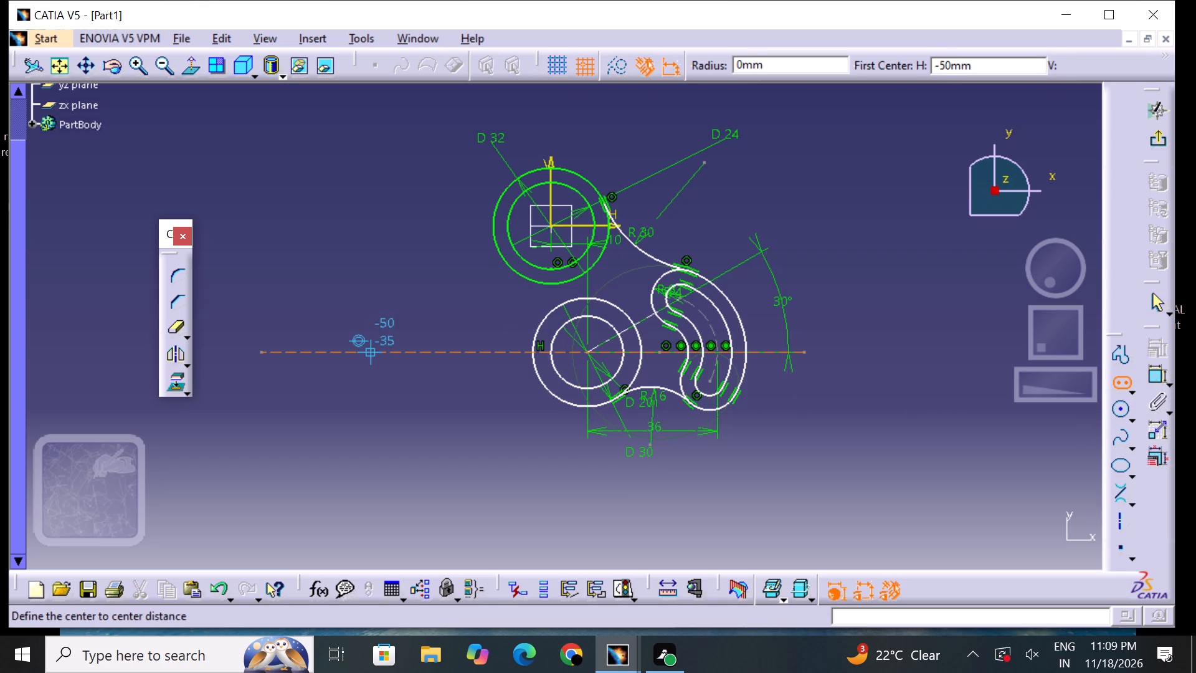
{"action": "left_click", "coordinate": [376, 353]}
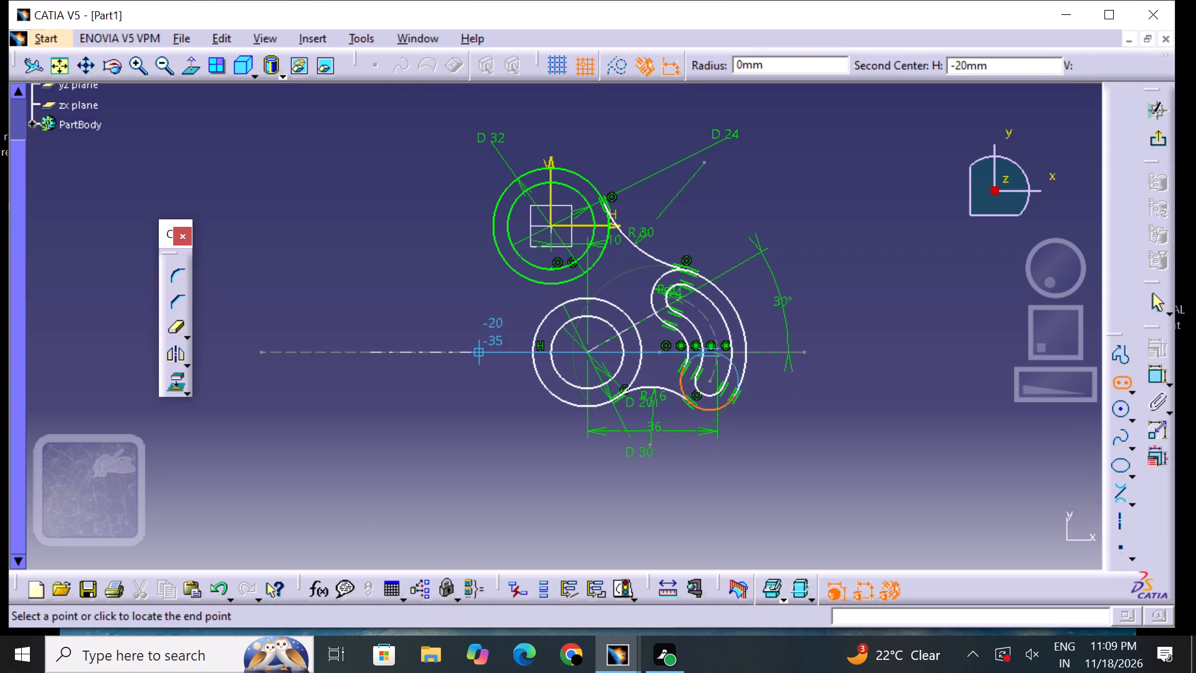
{"action": "left_click", "coordinate": [475, 350]}
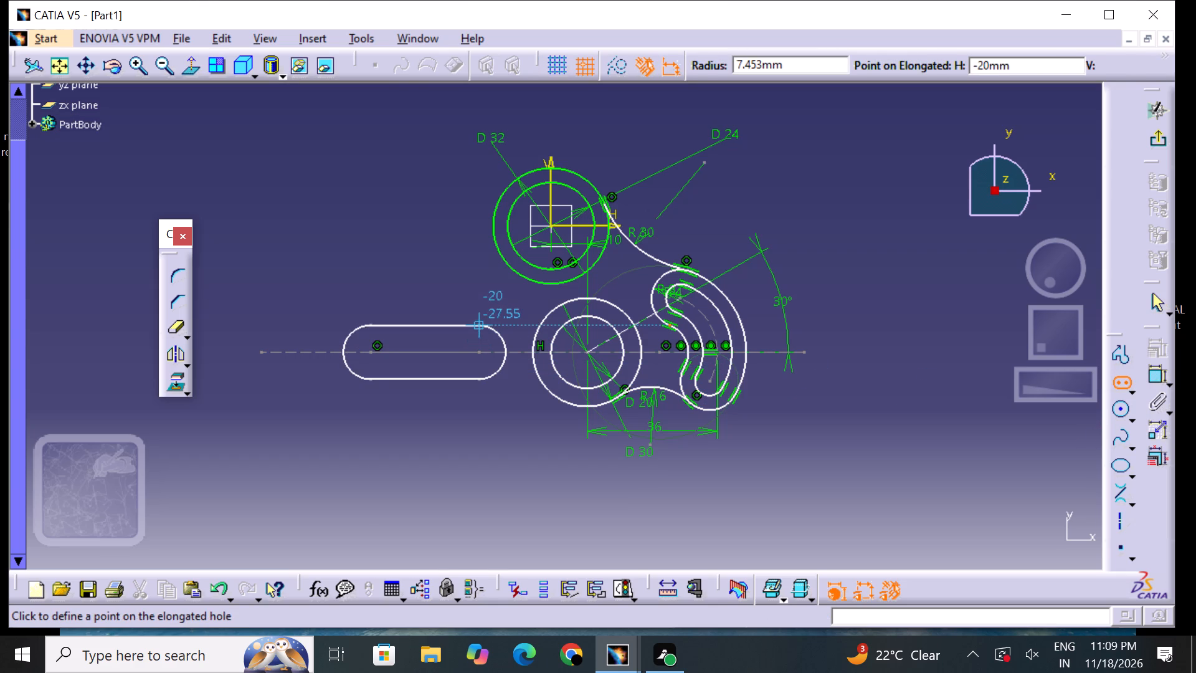
{"action": "left_click", "coordinate": [483, 326]}
{"action": "left_click", "coordinate": [488, 463]}
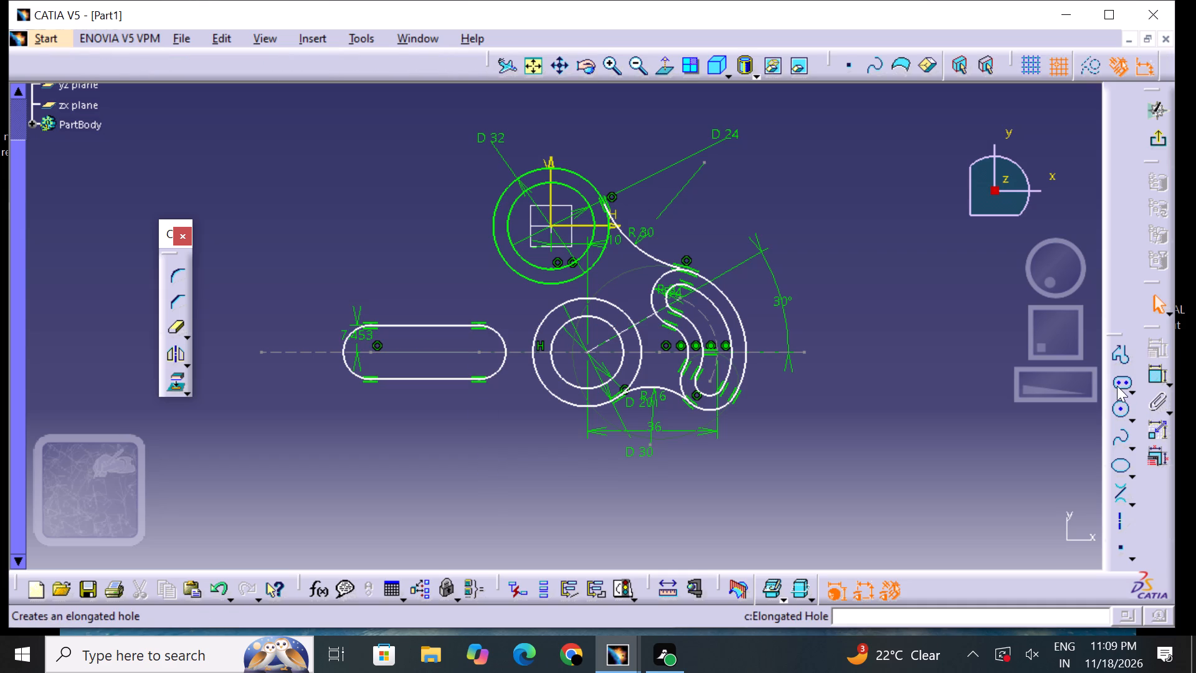
Sketch an inner elongated hole of about 5 mm radius using the same two centres as the straight elongated hole.
{"action": "left_click", "coordinate": [1117, 385]}
{"action": "left_click", "coordinate": [368, 356]}
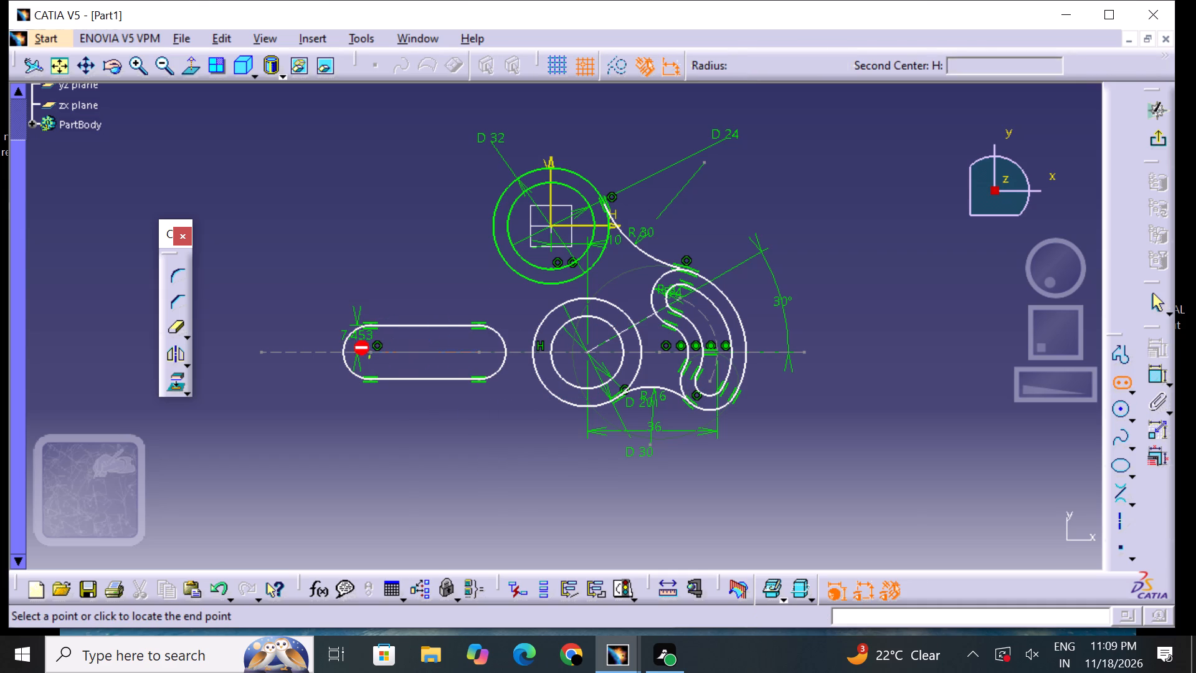
{"action": "left_click", "coordinate": [473, 353]}
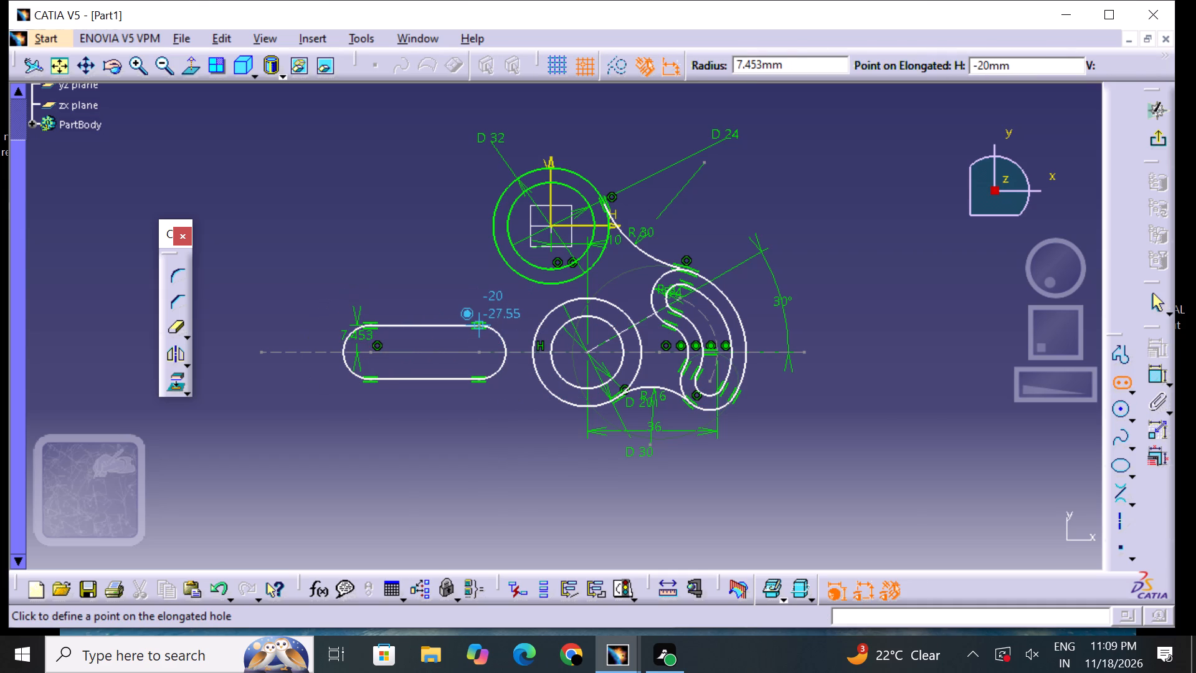
{"action": "left_click", "coordinate": [455, 342]}
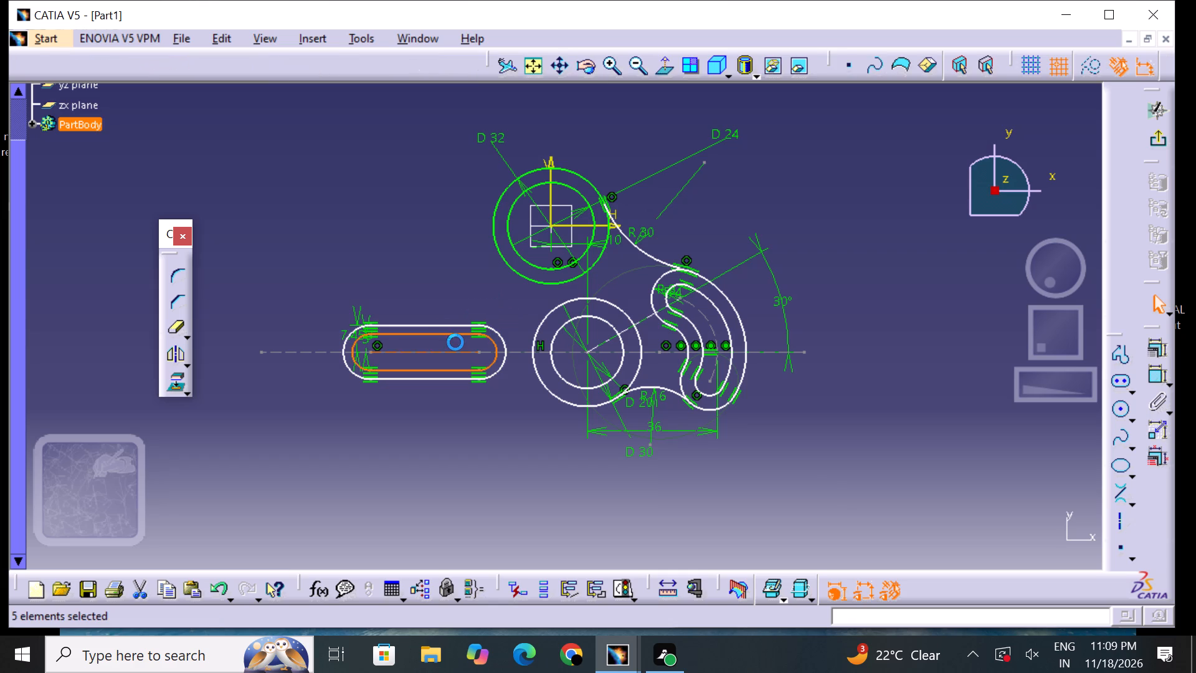
{"action": "left_click", "coordinate": [472, 461]}
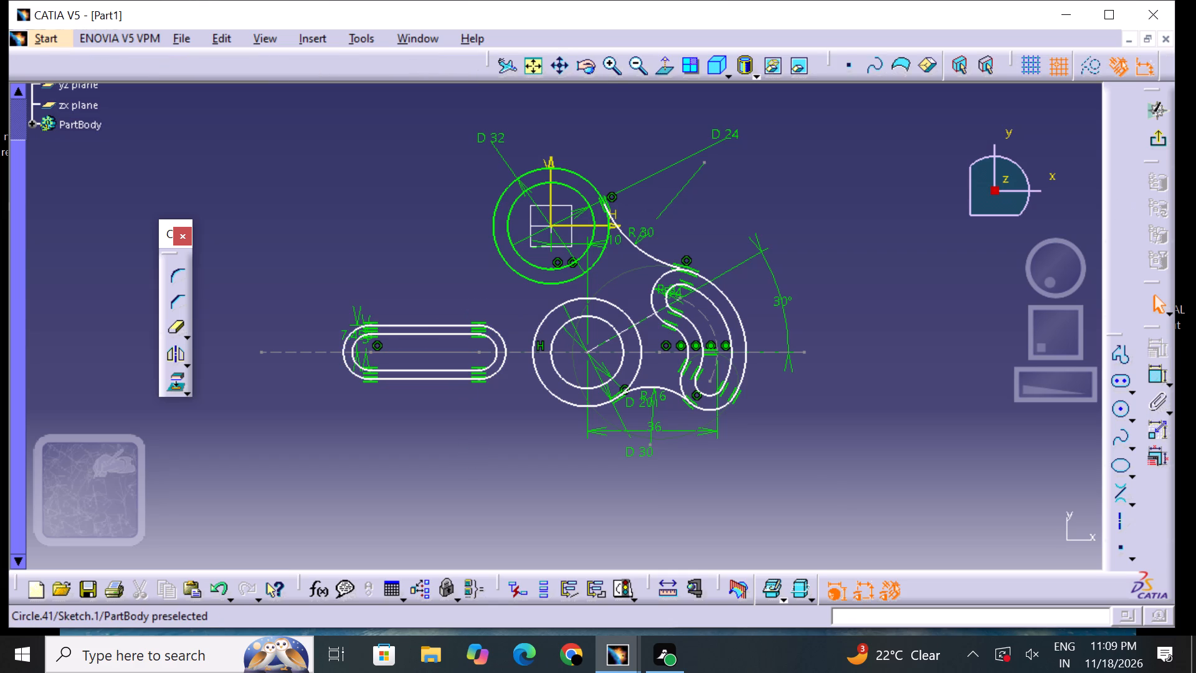
Set the outer straight elongated hole's radius to 8 mm.
{"action": "left_click", "coordinate": [617, 67]}
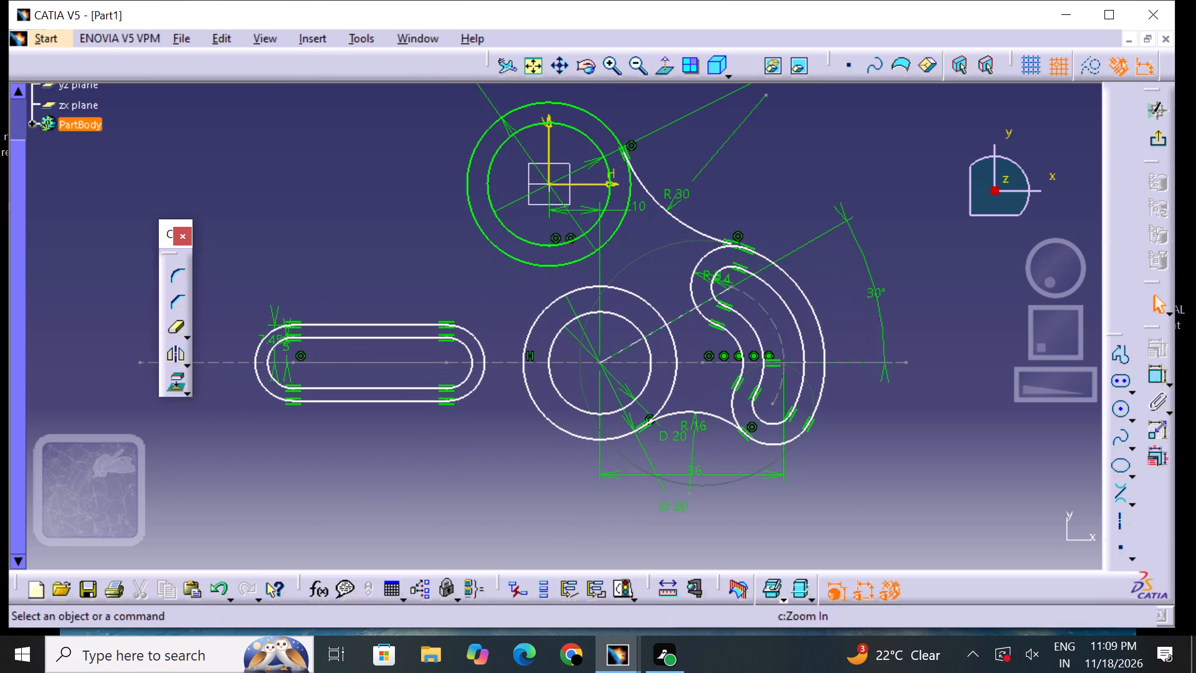
{"action": "left_click", "coordinate": [614, 64]}
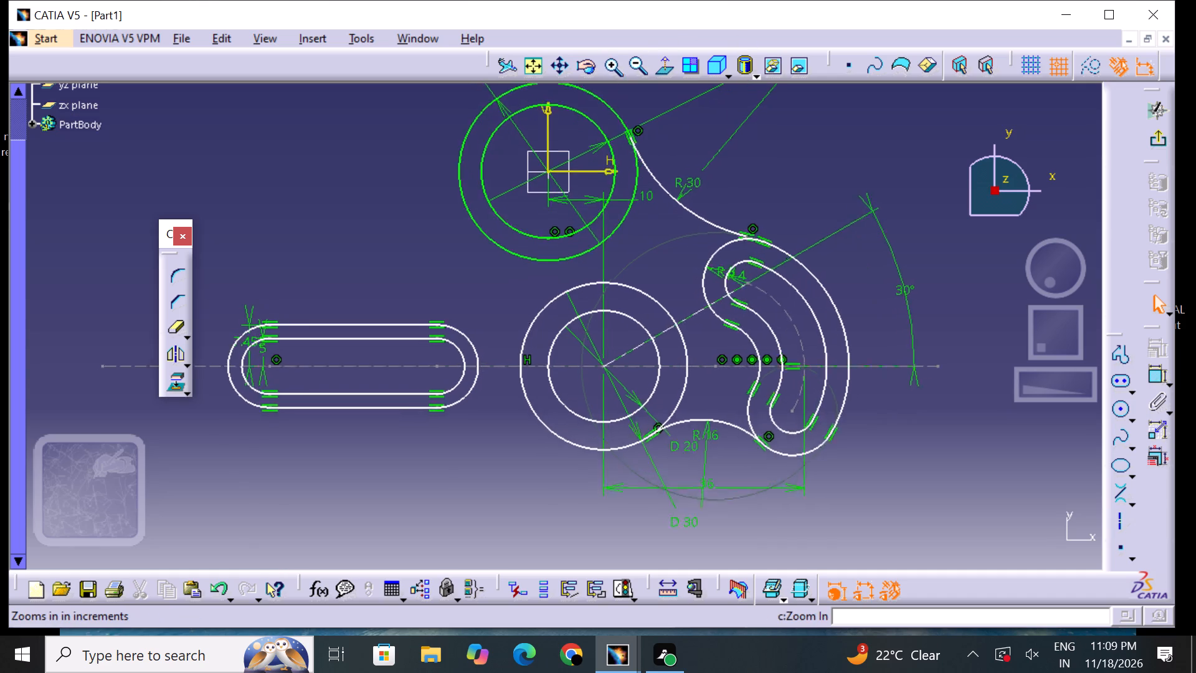
{"action": "middle_click_drag", "start_coordinate": [426, 211], "coordinate": [646, 211]}
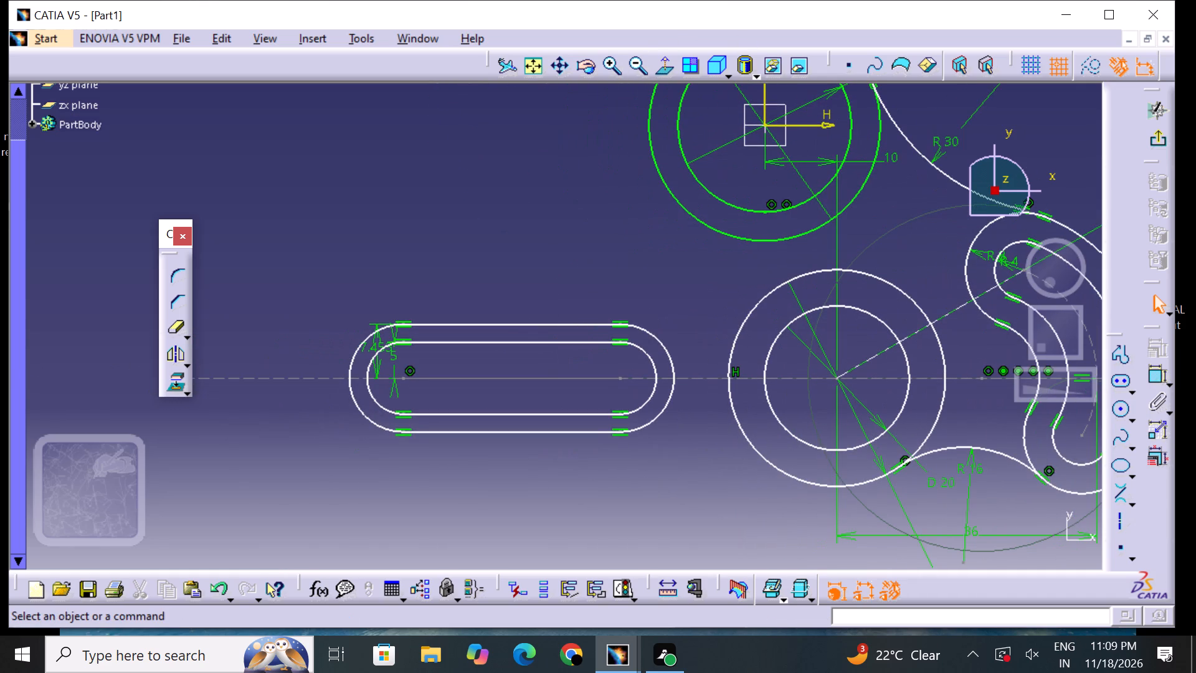
{"action": "left_click", "coordinate": [374, 343]}
{"action": "left_click", "coordinate": [373, 344]}
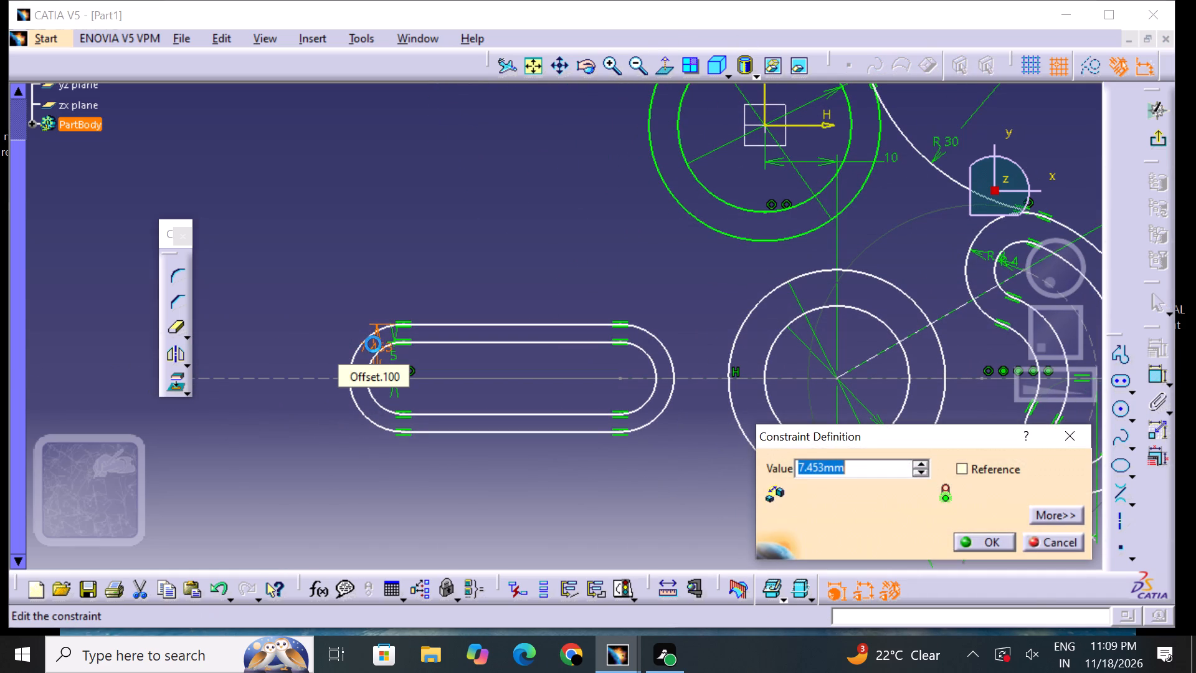
{"action": "key", "text": "BackSpace"}
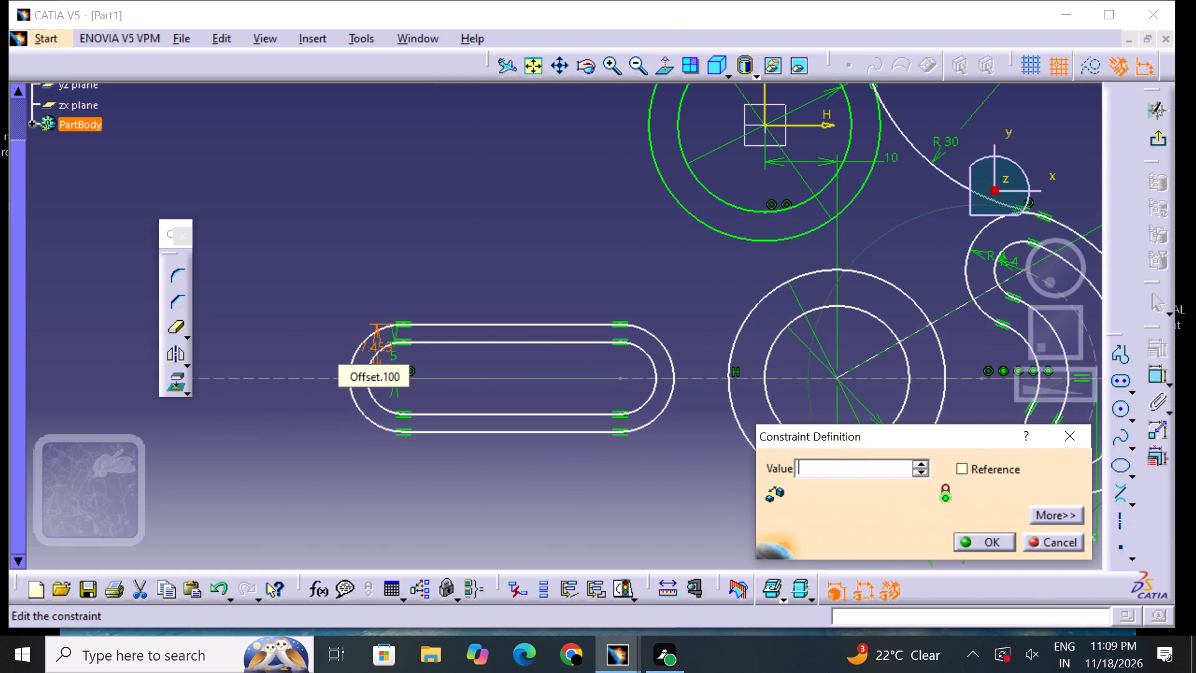
{"action": "key", "text": "8"}
{"action": "key", "text": "Return"}
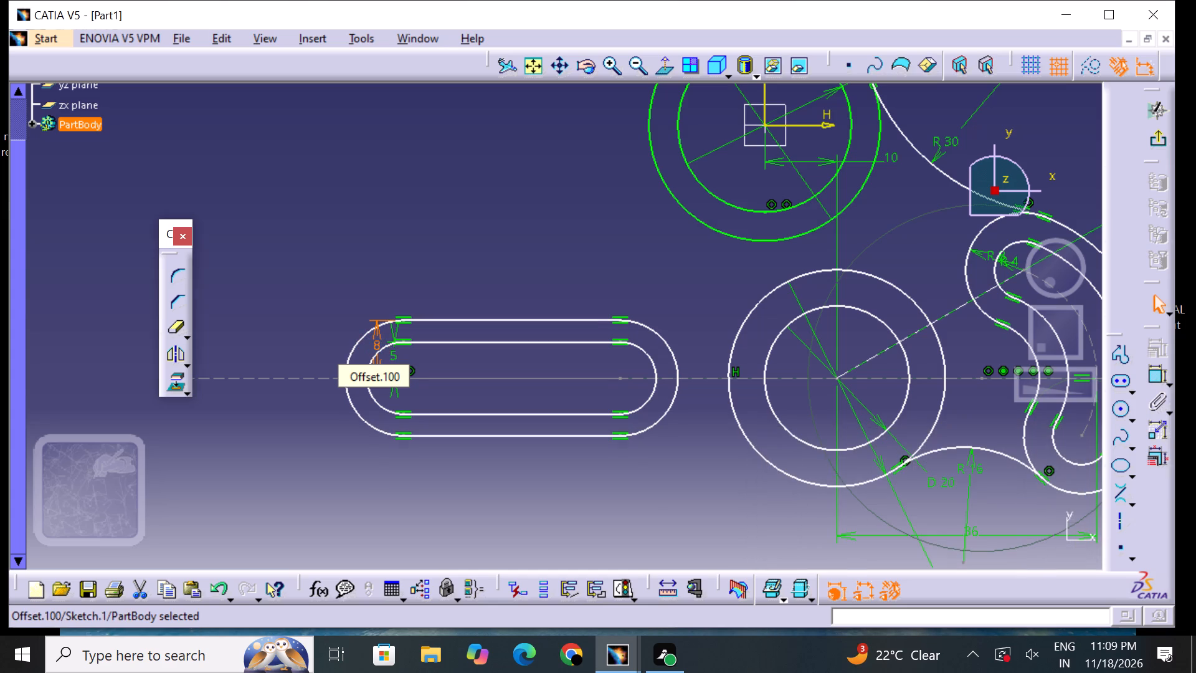
{"action": "left_click_drag", "start_coordinate": [450, 257], "coordinate": [455, 265]}
Set the inner straight elongated hole's radius to 4 mm.
{"action": "double_click", "coordinate": [394, 361]}
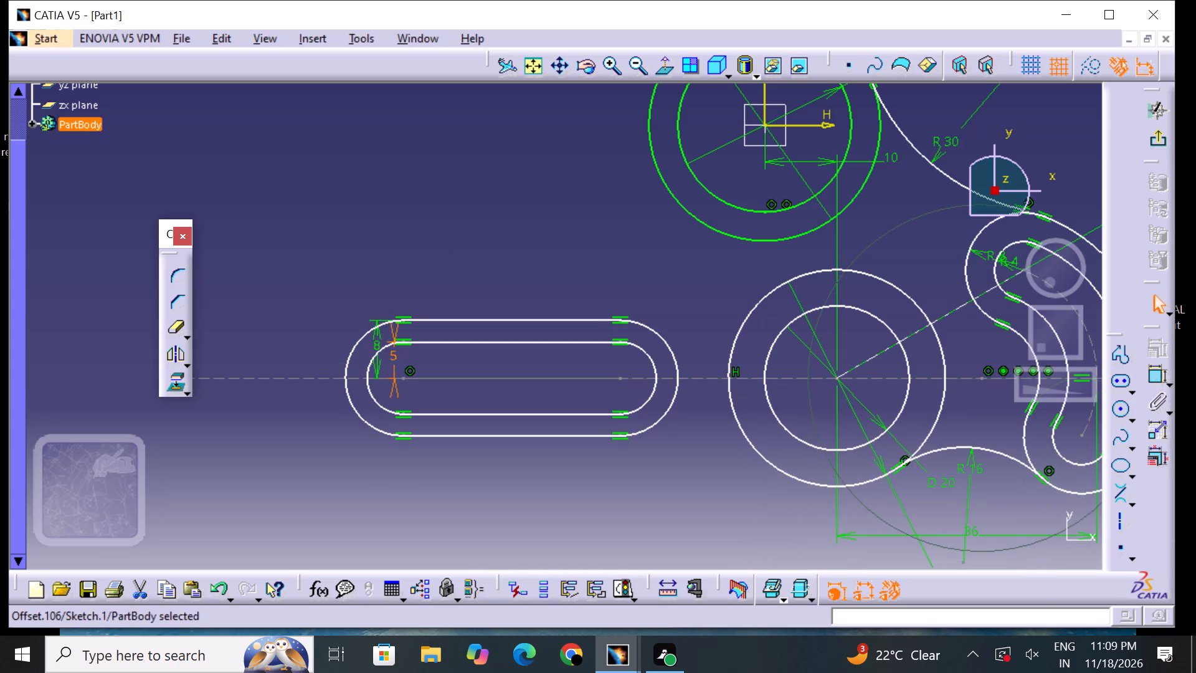
{"action": "key", "text": "BackSpace"}
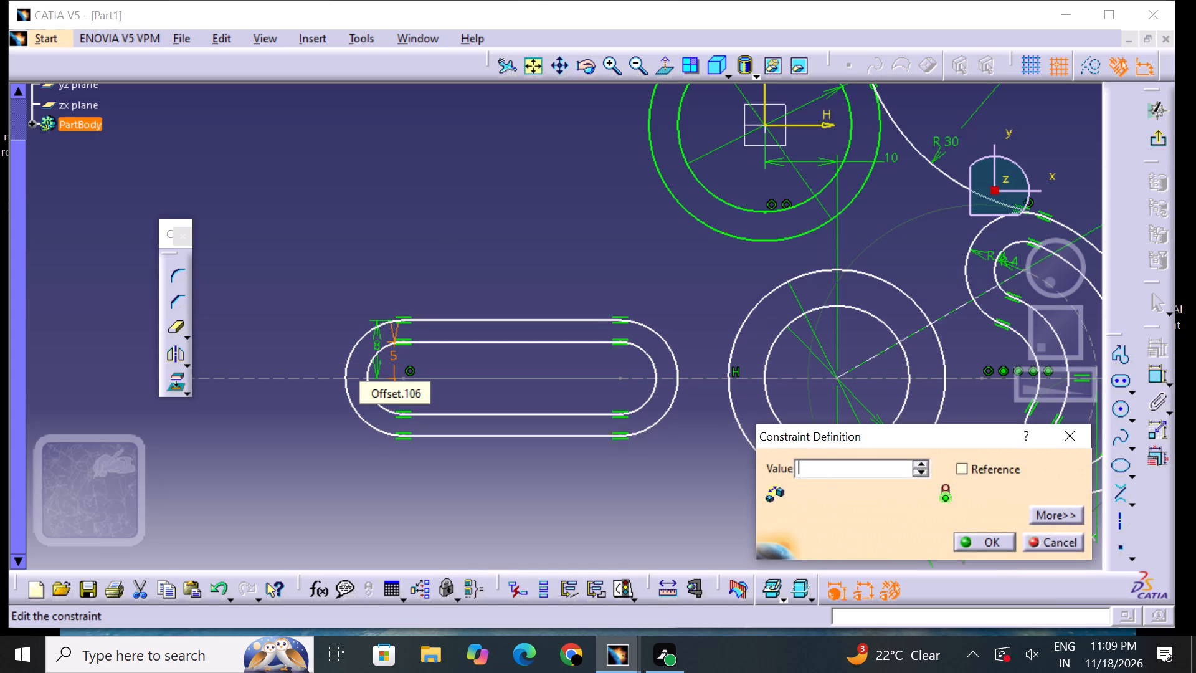
{"action": "key", "text": "4"}
{"action": "key", "text": "Return"}
{"action": "left_click", "coordinate": [448, 500]}
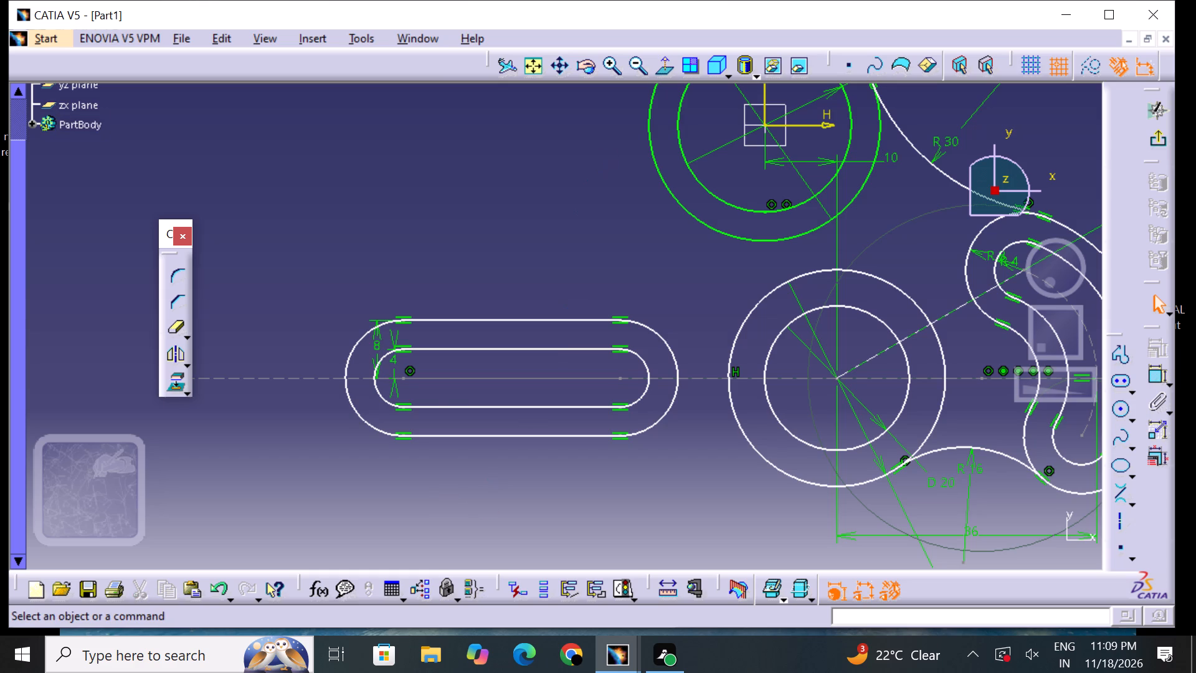
Dimension the distance from the straight holes' far end centre to the curved holes' centre arc, placing it below the profile.
{"action": "left_click", "coordinate": [637, 70]}
{"action": "middle_click_drag", "start_coordinate": [769, 402], "coordinate": [737, 379]}
{"action": "left_click", "coordinate": [1152, 377]}
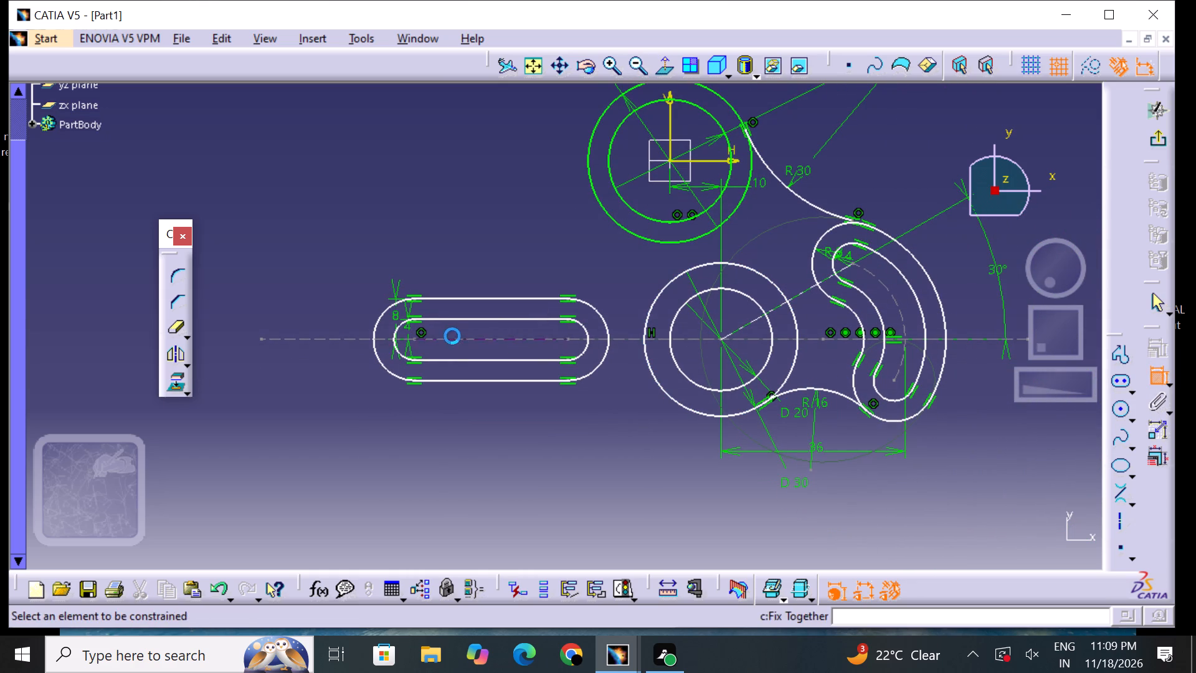
{"action": "left_click", "coordinate": [411, 340]}
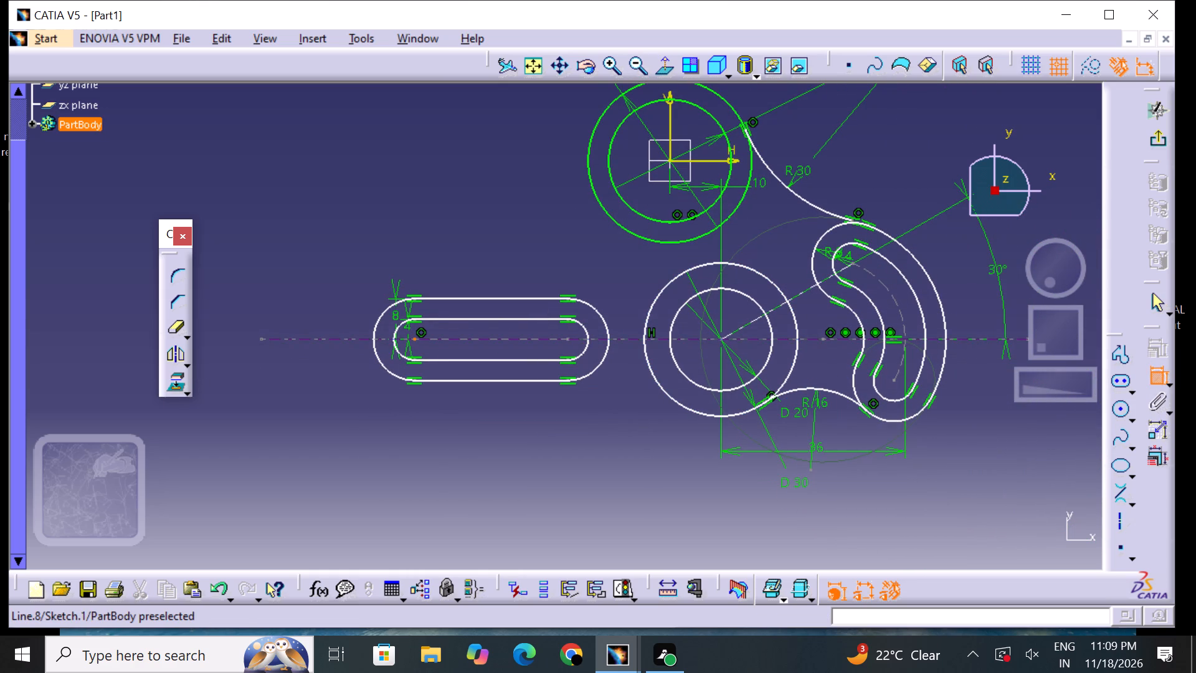
{"action": "left_click", "coordinate": [905, 336]}
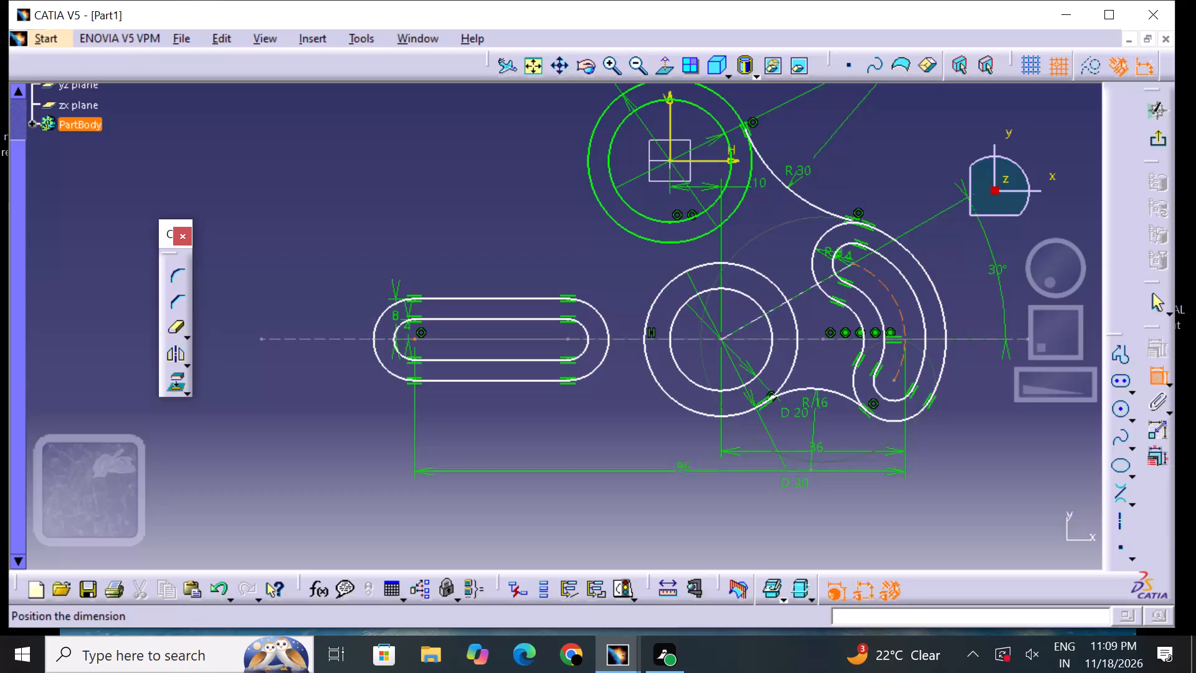
{"action": "left_click", "coordinate": [667, 485]}
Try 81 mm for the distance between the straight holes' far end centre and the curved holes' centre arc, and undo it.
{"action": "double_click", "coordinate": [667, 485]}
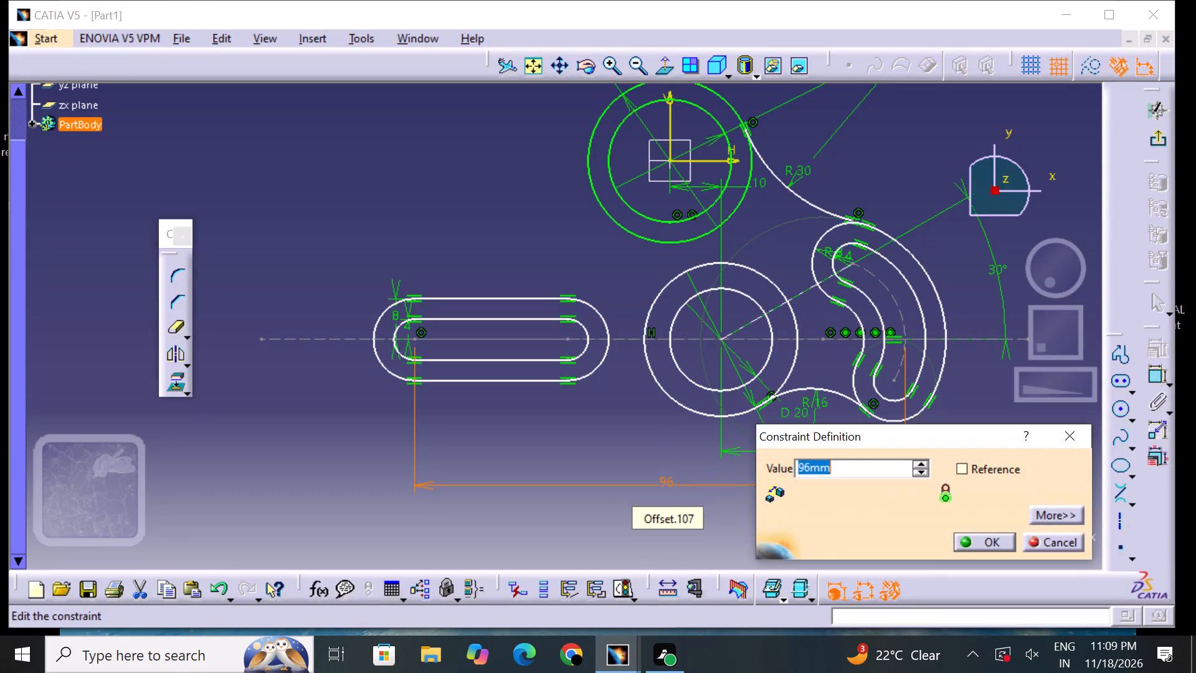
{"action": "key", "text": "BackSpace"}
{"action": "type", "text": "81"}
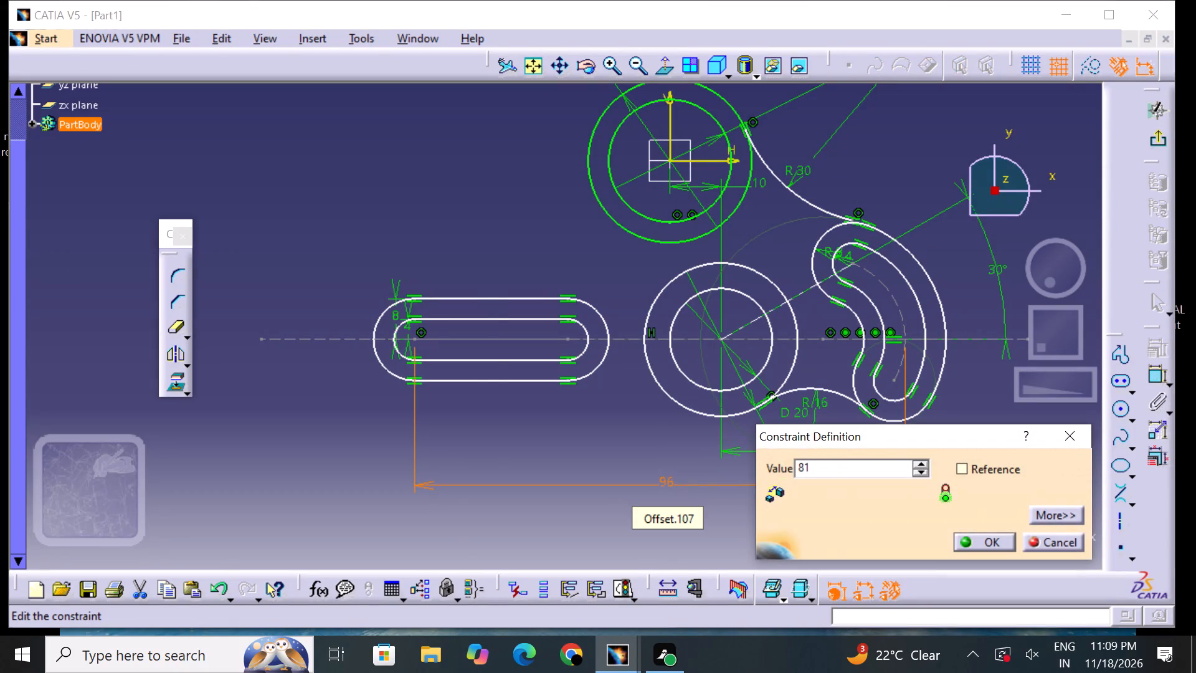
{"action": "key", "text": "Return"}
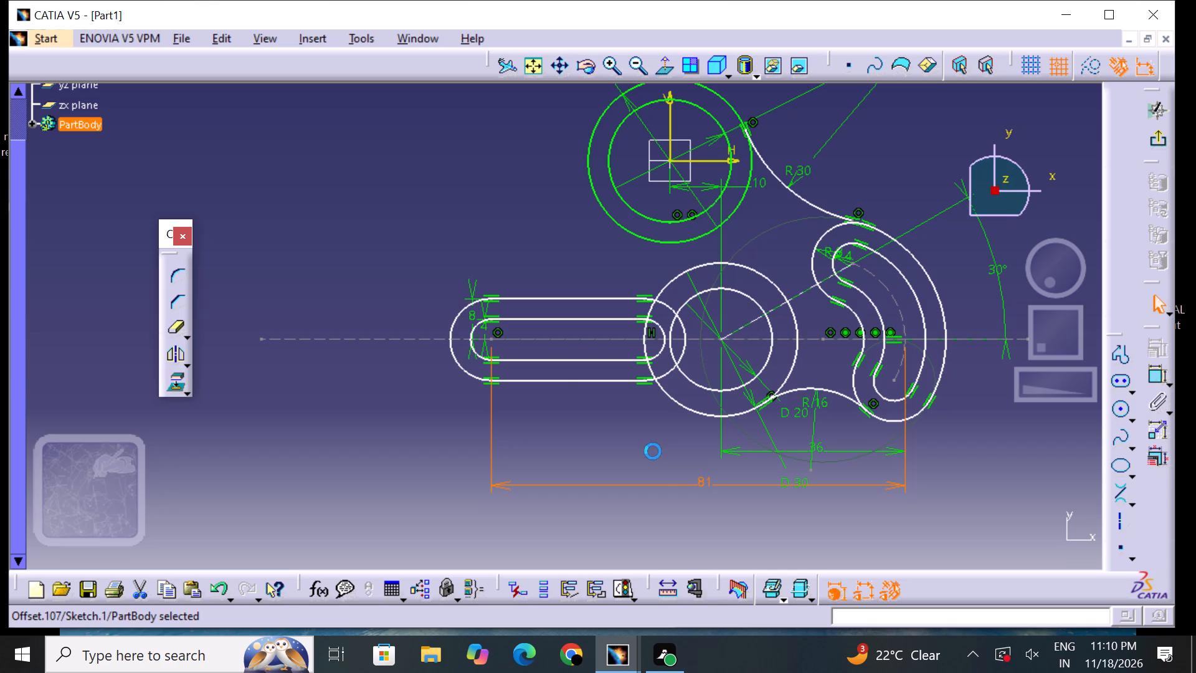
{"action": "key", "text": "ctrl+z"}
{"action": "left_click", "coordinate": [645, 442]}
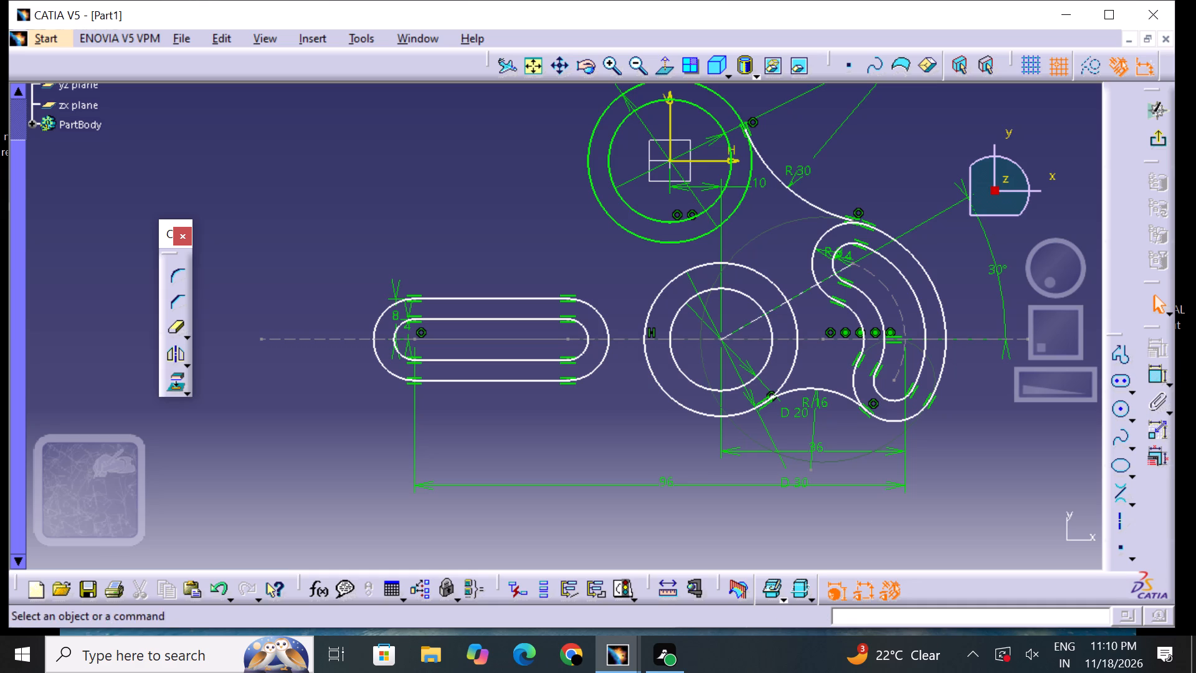
Join the outer straight hole's near end arc to the outer middle circle along their underside with a 16 mm corner.
{"action": "left_click", "coordinate": [173, 269]}
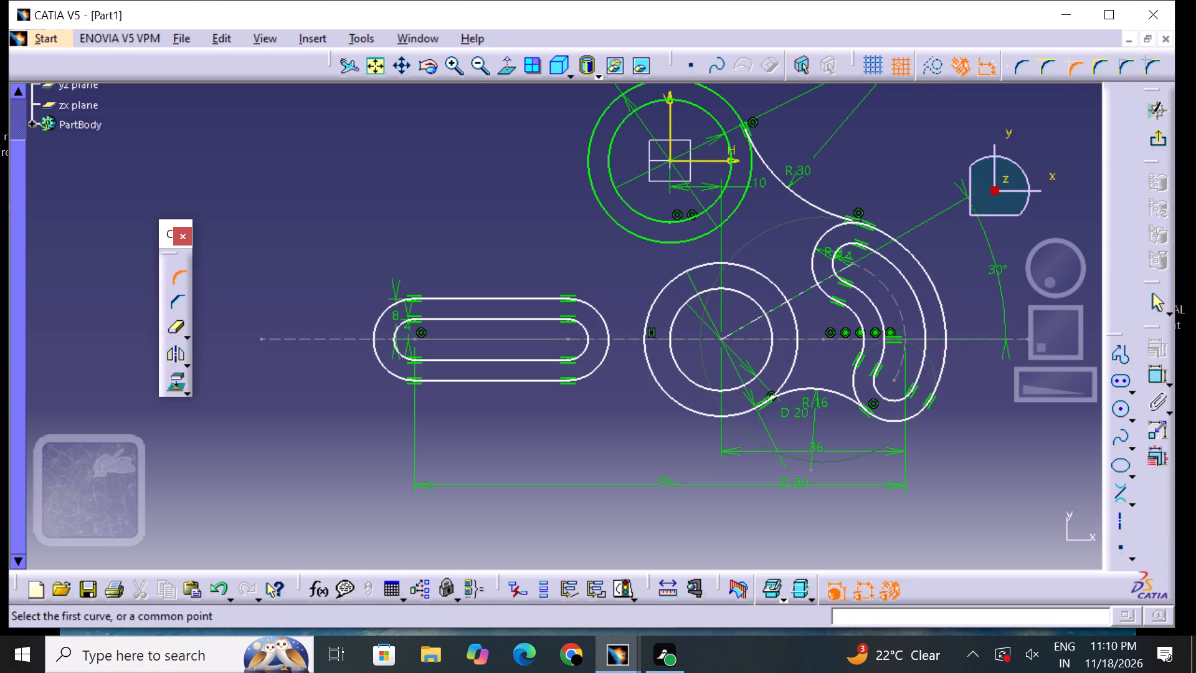
{"action": "left_click", "coordinate": [587, 378]}
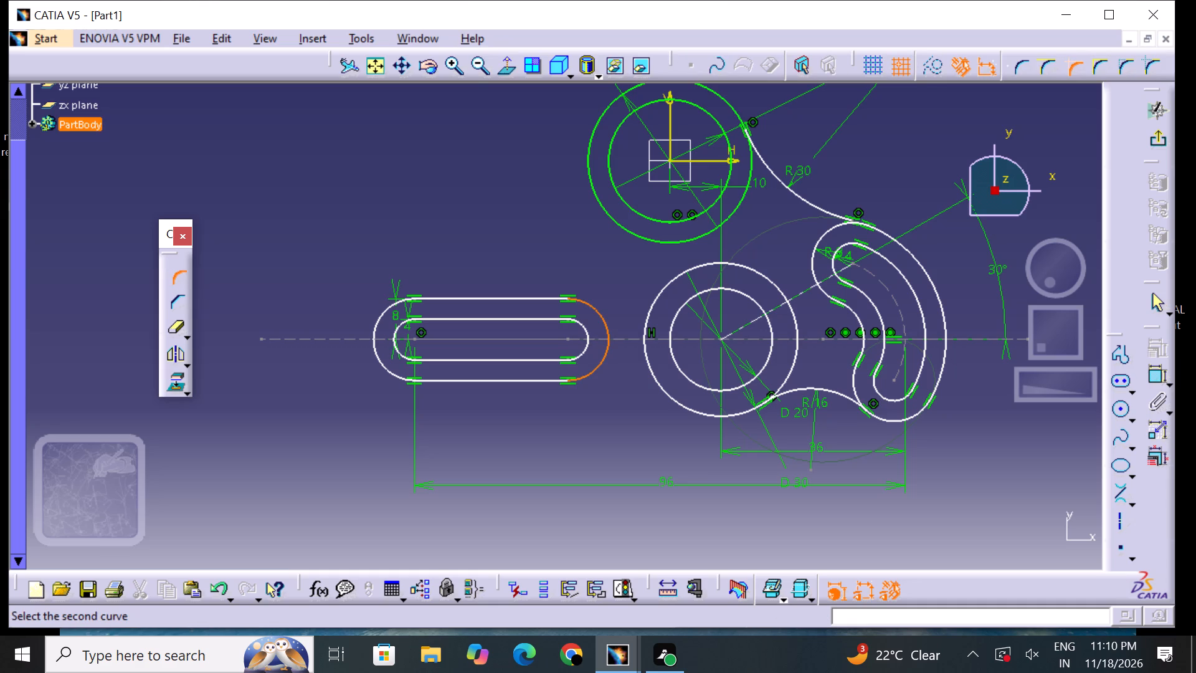
{"action": "left_click", "coordinate": [657, 381]}
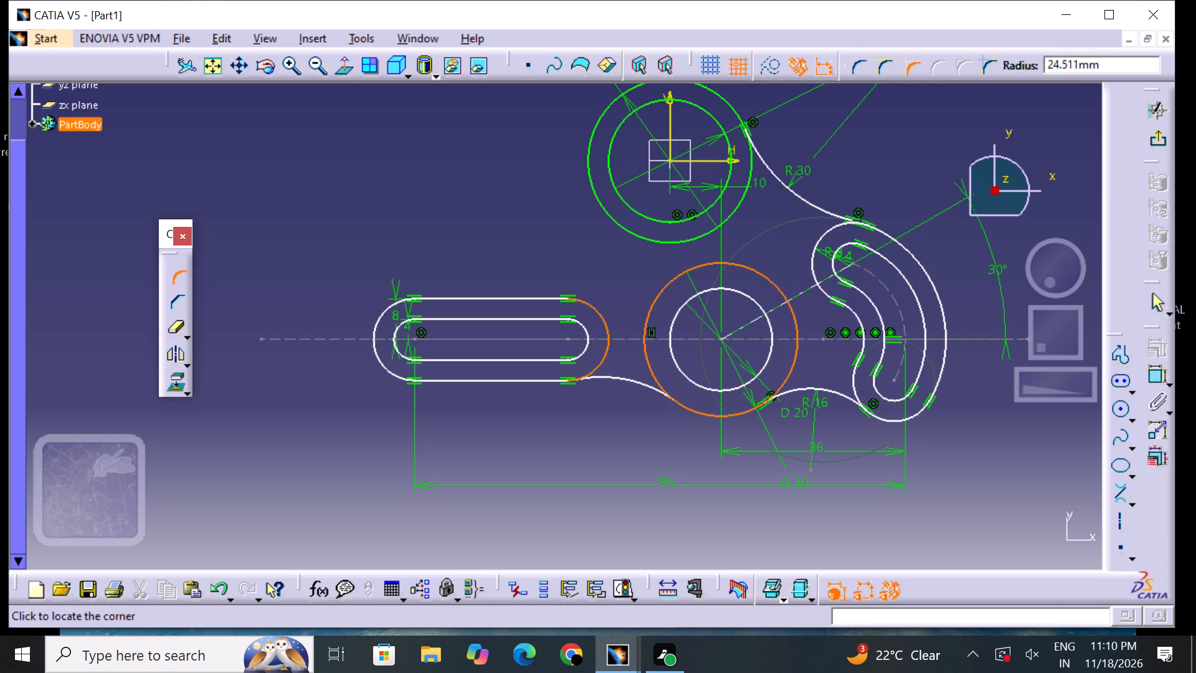
{"action": "left_click", "coordinate": [628, 381]}
{"action": "double_click", "coordinate": [622, 389]}
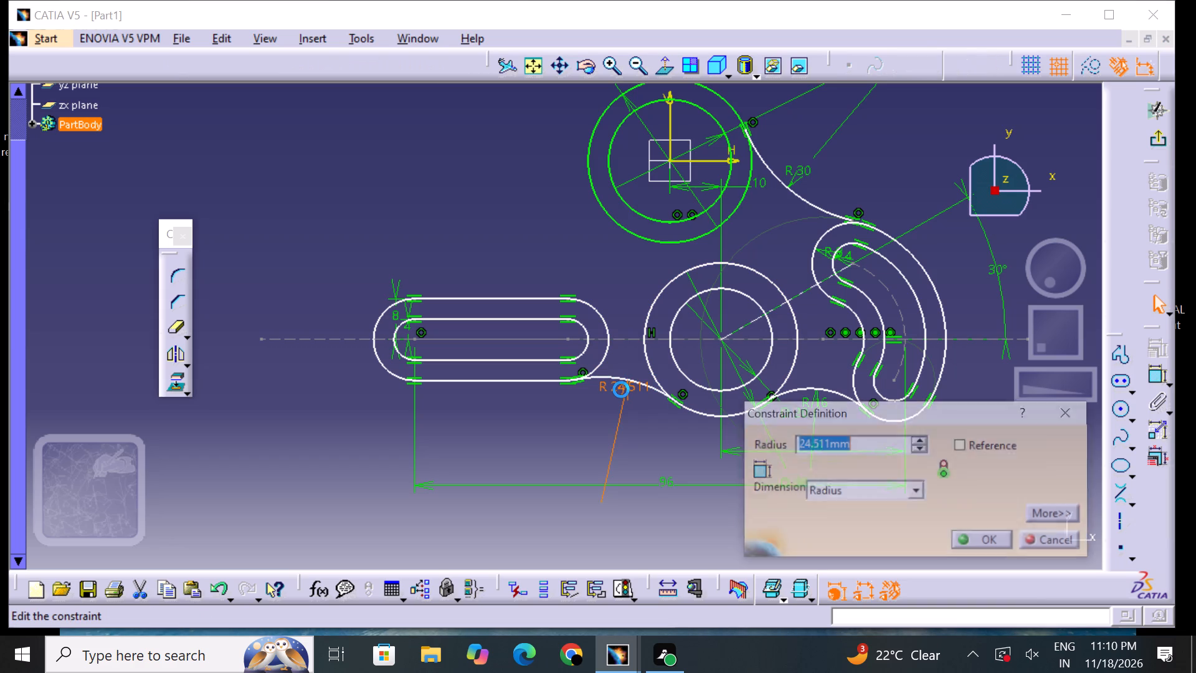
{"action": "key", "text": "BackSpace"}
{"action": "type", "text": "16"}
{"action": "key", "text": "Return"}
{"action": "left_click", "coordinate": [594, 426]}
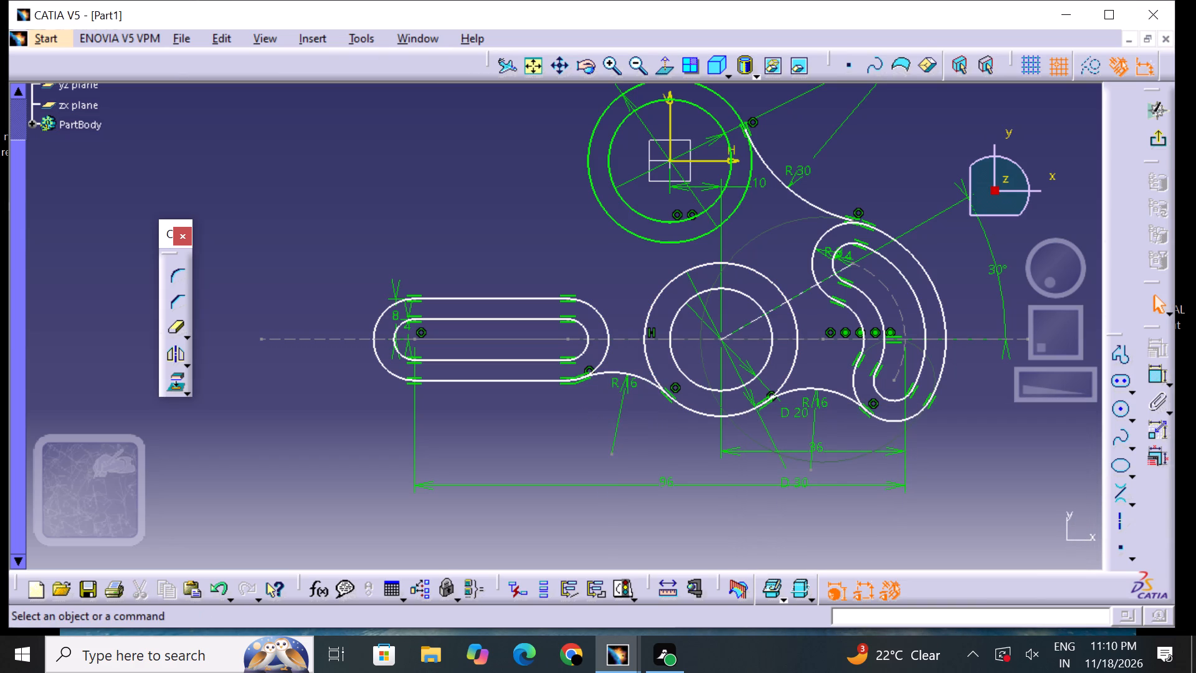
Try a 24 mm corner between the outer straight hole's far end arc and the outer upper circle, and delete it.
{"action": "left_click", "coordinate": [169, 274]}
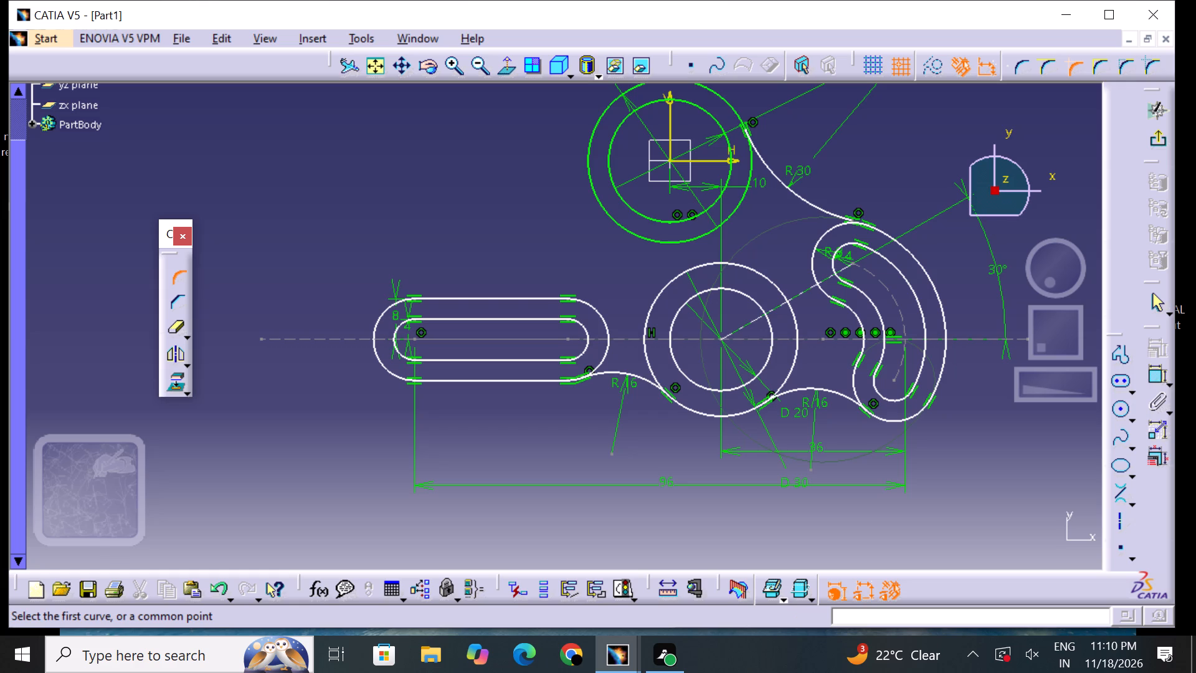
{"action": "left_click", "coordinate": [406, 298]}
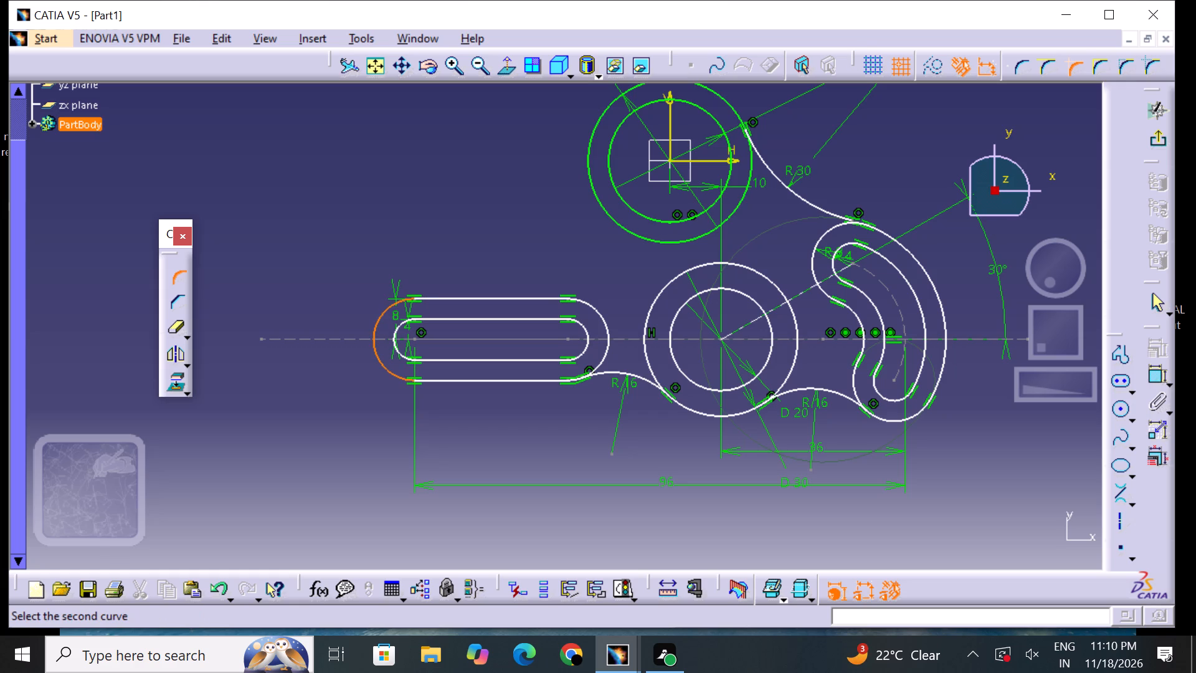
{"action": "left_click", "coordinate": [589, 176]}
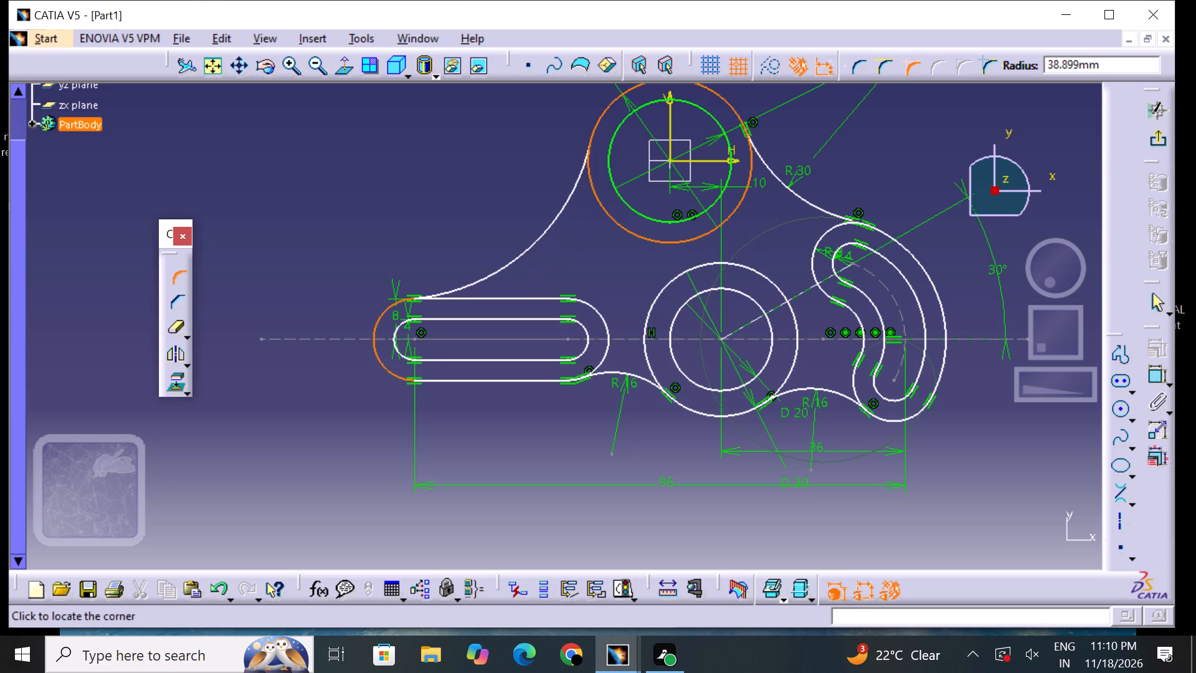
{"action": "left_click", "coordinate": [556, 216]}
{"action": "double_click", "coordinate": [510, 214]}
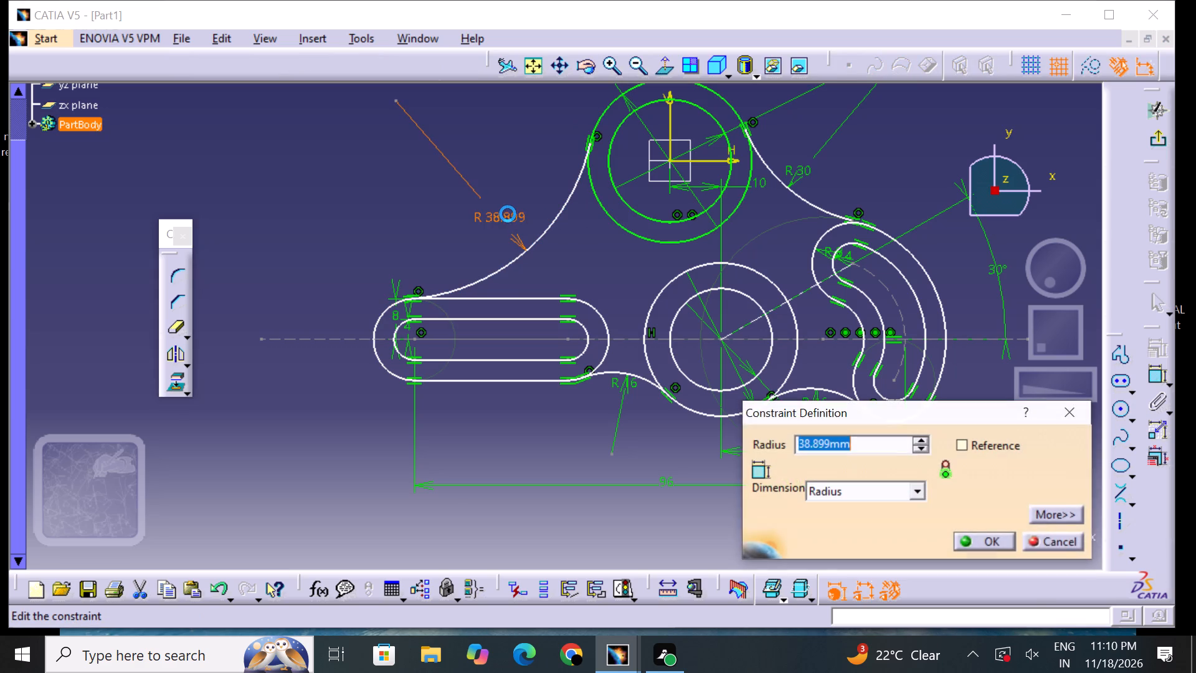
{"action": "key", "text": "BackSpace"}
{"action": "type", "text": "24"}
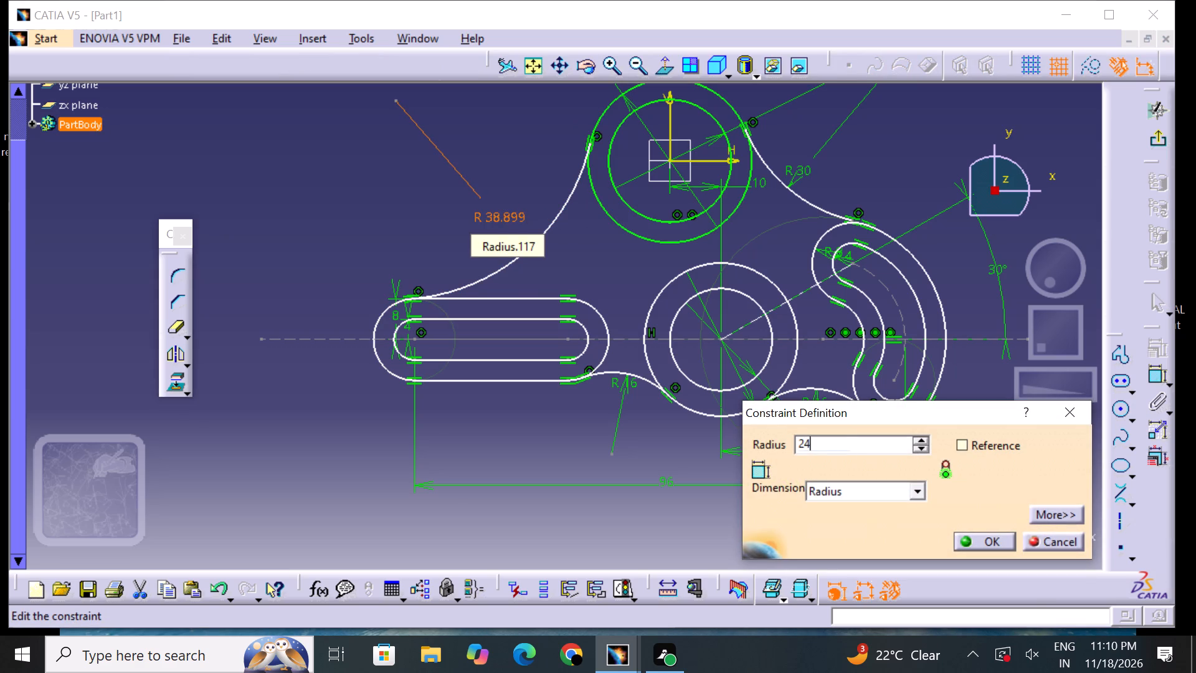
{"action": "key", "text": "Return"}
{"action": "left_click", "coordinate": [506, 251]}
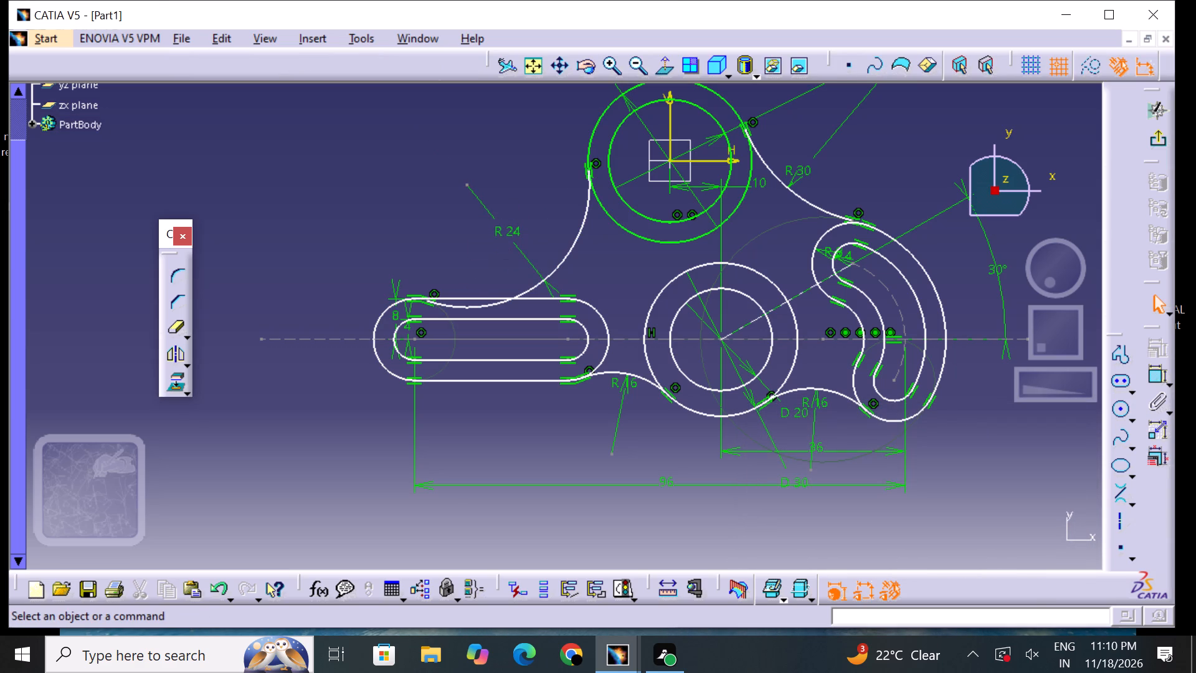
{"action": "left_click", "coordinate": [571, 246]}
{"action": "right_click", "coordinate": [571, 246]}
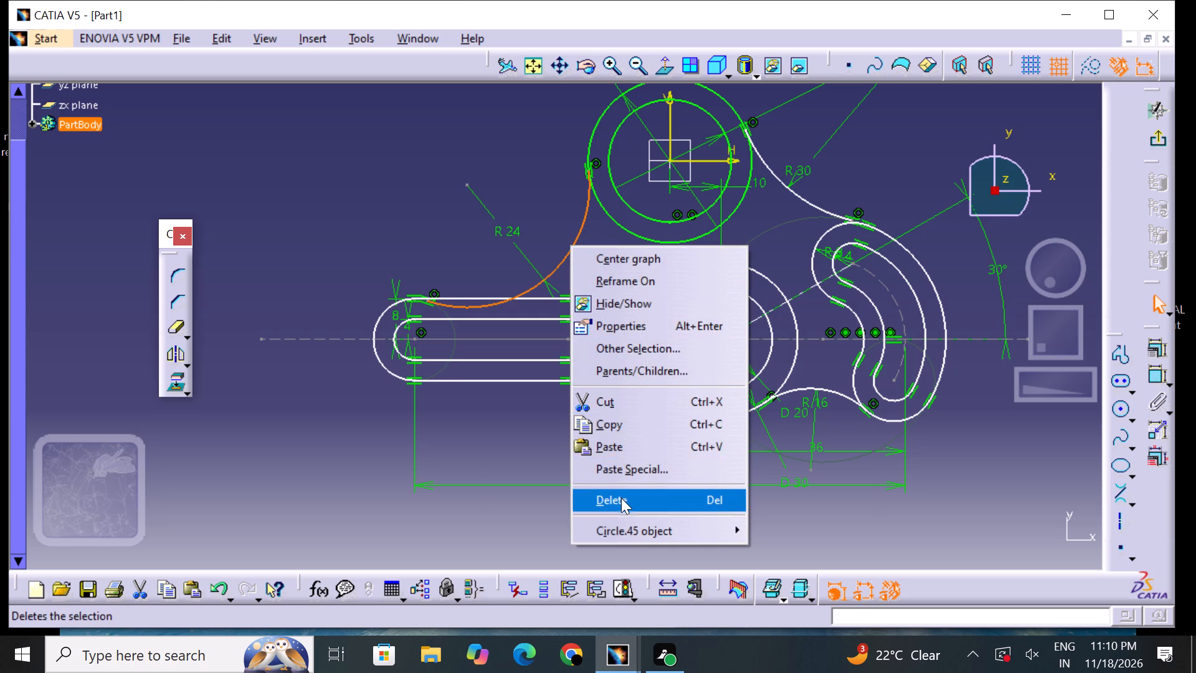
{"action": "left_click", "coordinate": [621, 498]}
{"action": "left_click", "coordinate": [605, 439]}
Dimension the vertical distance from the upper circles' centre to the horizontal construction axis, placing it beyond the straight holes' far end.
{"action": "left_click", "coordinate": [1148, 376]}
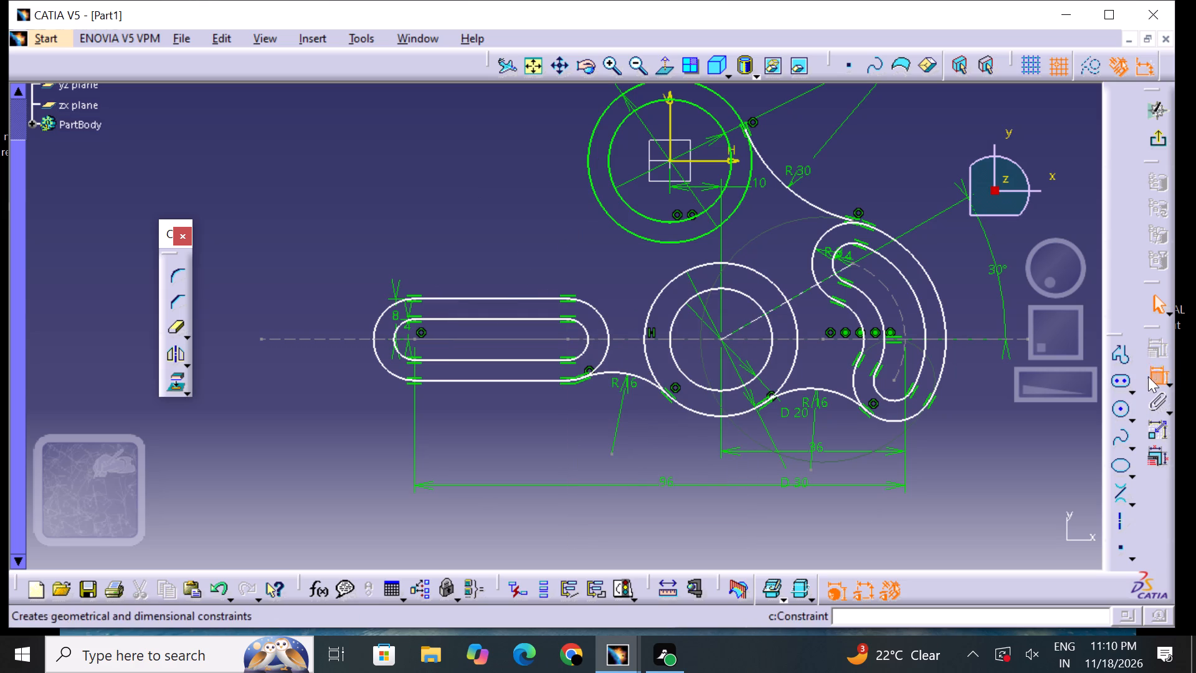
{"action": "left_click", "coordinate": [668, 160]}
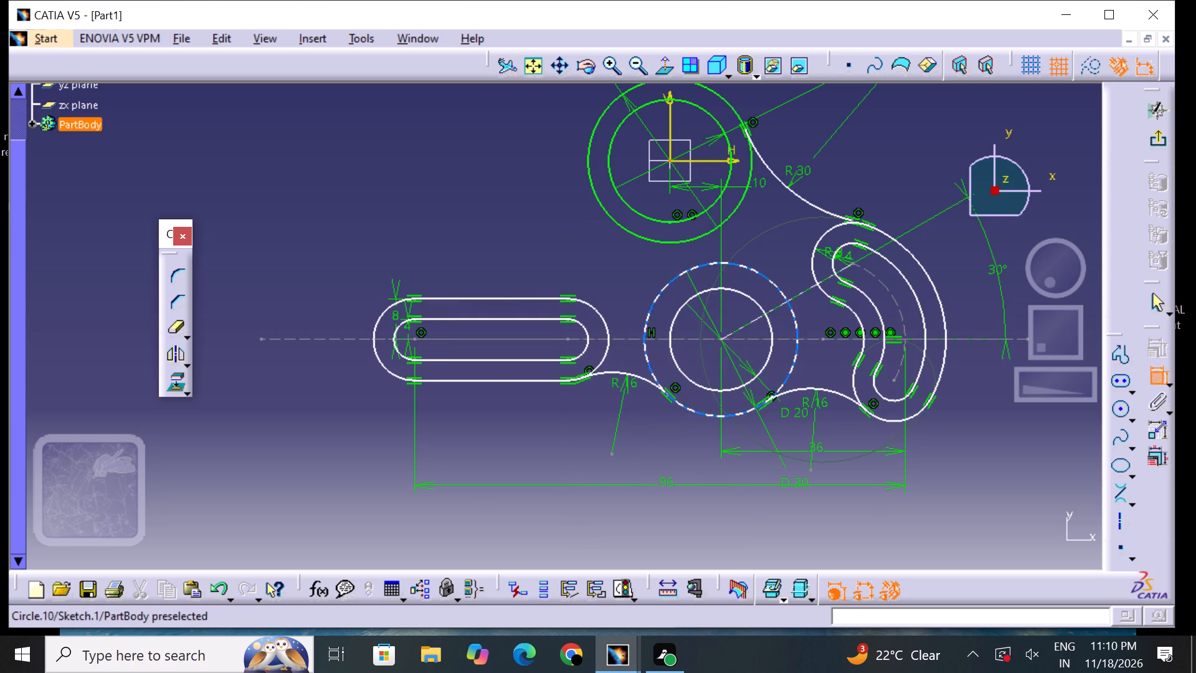
{"action": "left_click", "coordinate": [651, 340]}
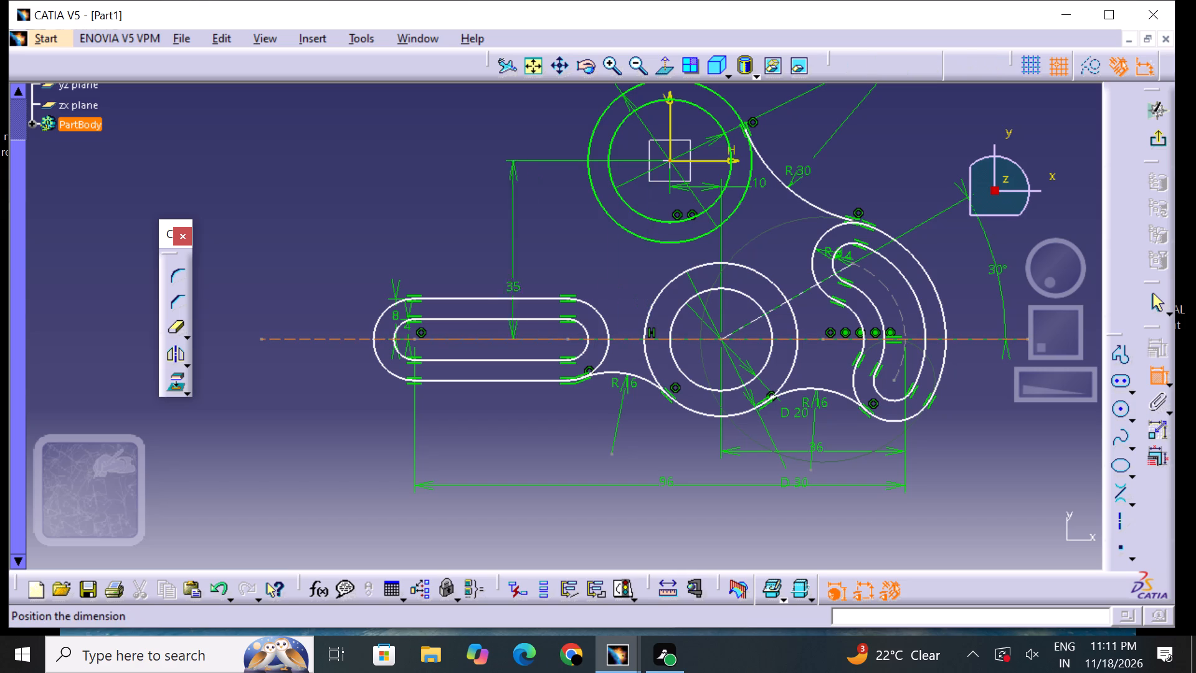
{"action": "left_click", "coordinate": [308, 270]}
{"action": "left_click", "coordinate": [330, 390]}
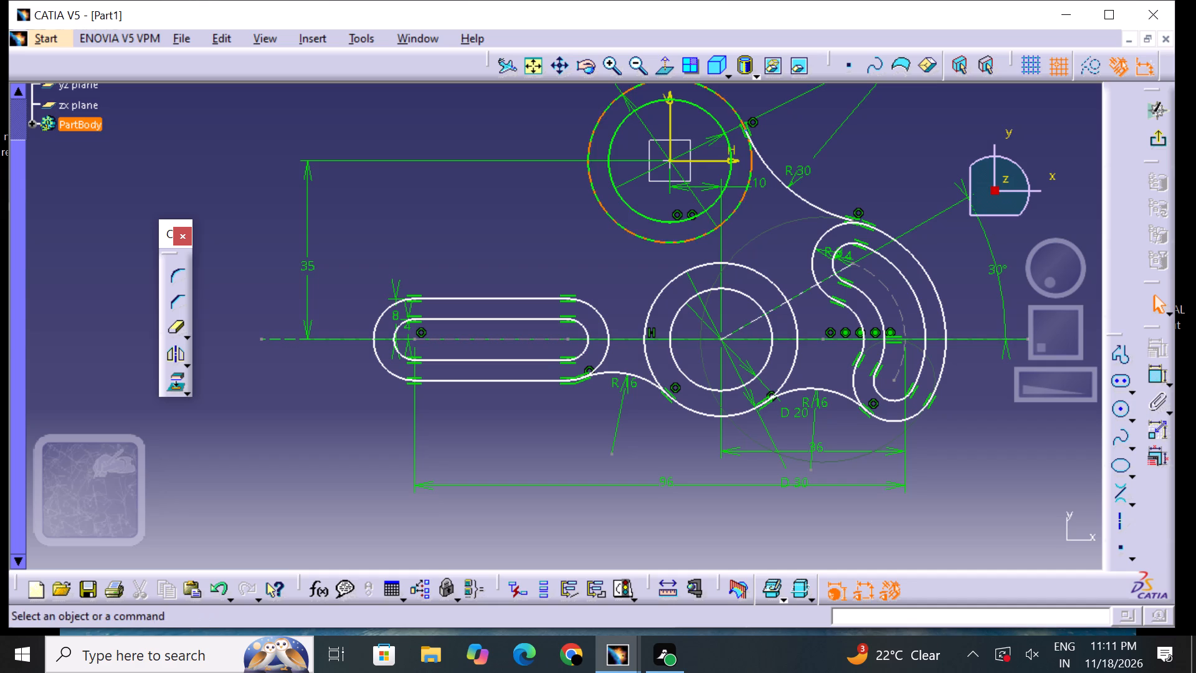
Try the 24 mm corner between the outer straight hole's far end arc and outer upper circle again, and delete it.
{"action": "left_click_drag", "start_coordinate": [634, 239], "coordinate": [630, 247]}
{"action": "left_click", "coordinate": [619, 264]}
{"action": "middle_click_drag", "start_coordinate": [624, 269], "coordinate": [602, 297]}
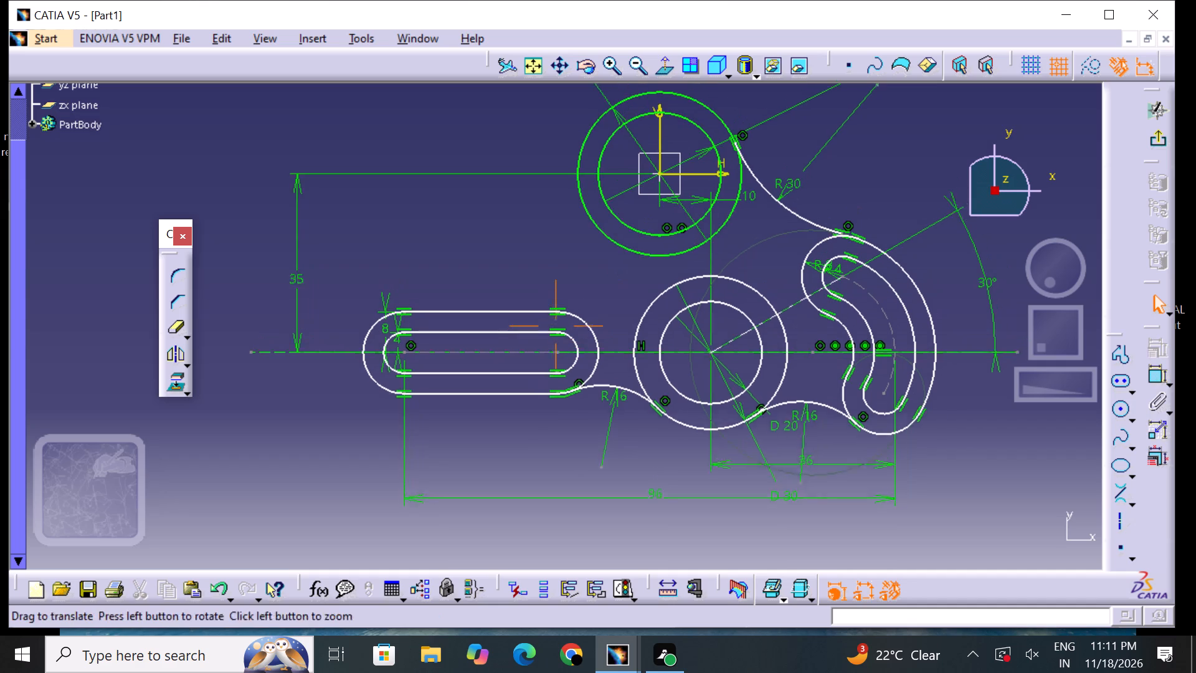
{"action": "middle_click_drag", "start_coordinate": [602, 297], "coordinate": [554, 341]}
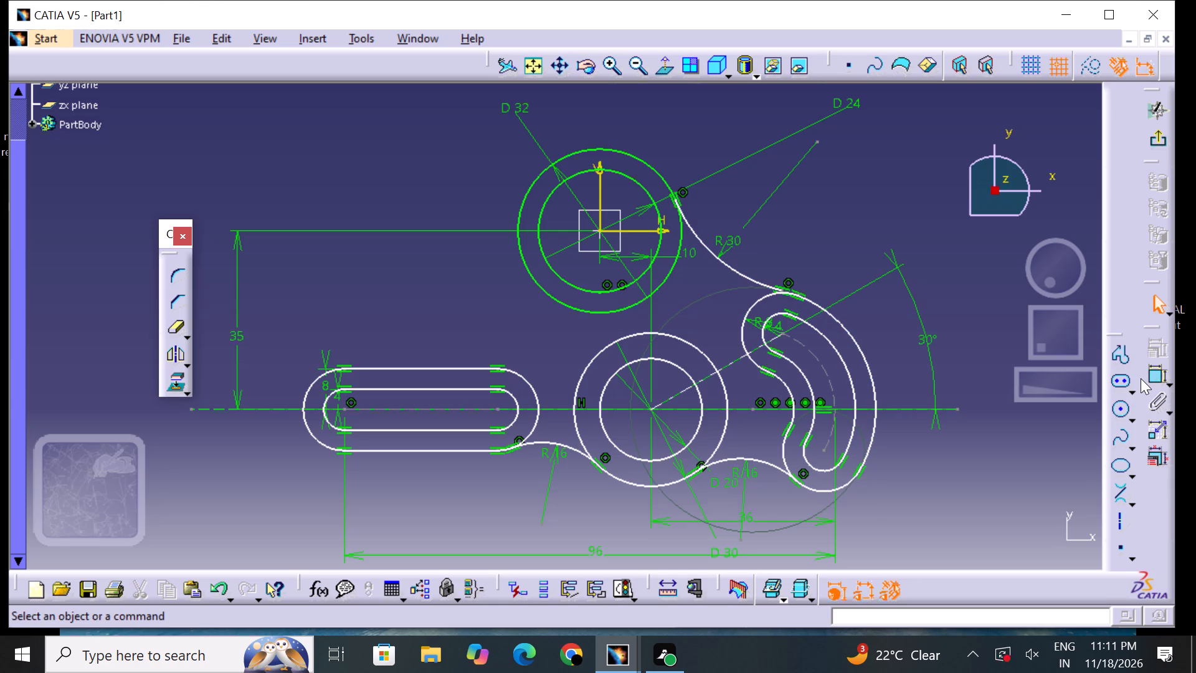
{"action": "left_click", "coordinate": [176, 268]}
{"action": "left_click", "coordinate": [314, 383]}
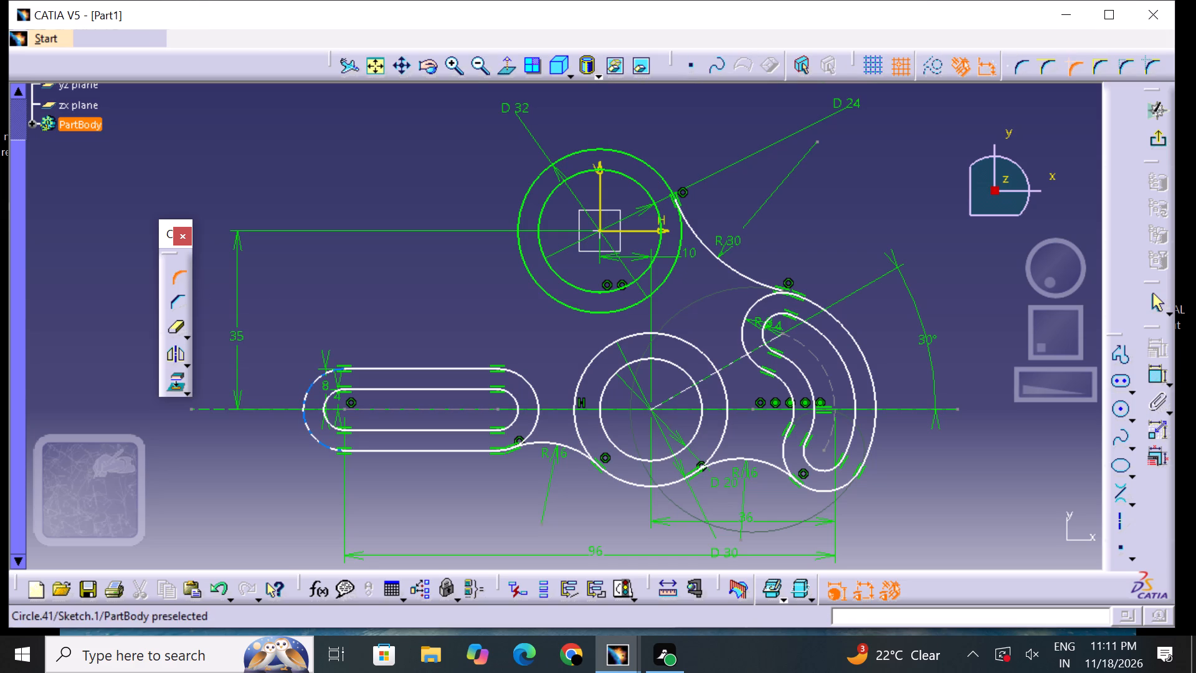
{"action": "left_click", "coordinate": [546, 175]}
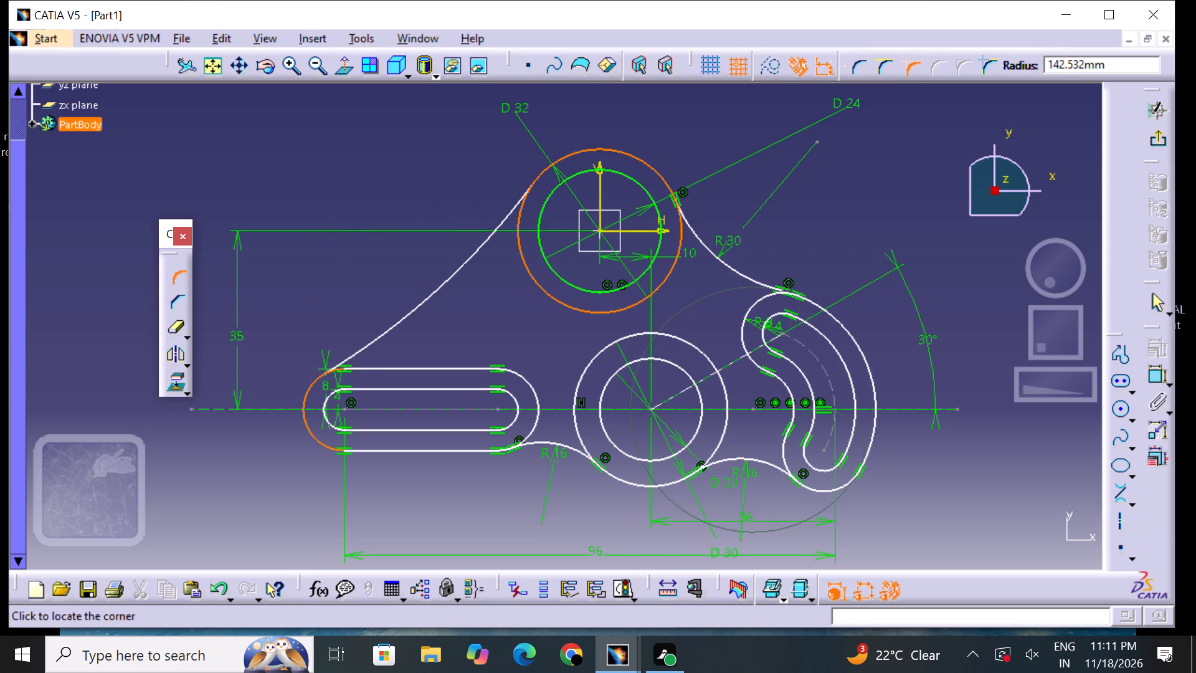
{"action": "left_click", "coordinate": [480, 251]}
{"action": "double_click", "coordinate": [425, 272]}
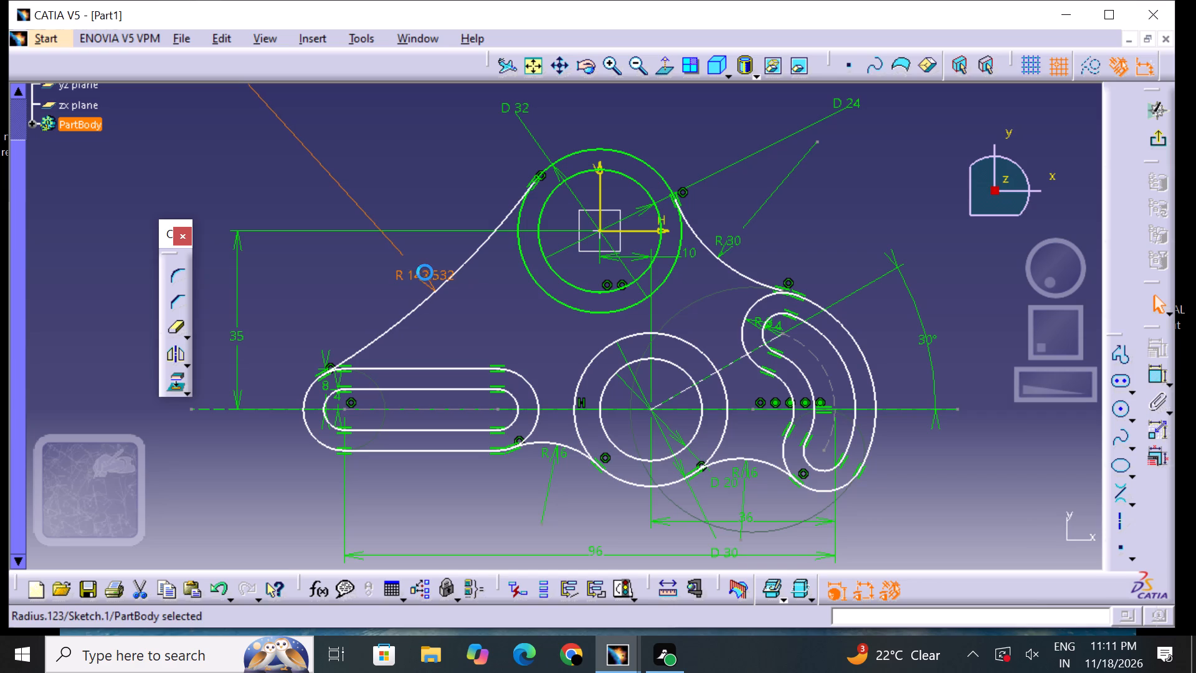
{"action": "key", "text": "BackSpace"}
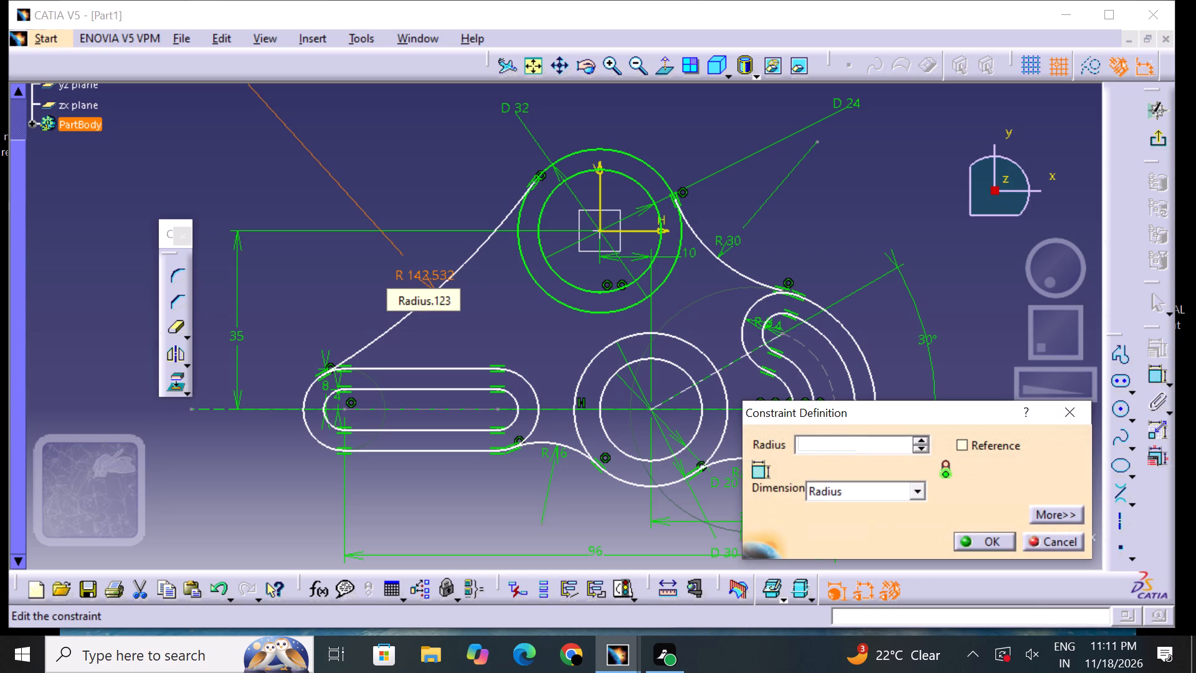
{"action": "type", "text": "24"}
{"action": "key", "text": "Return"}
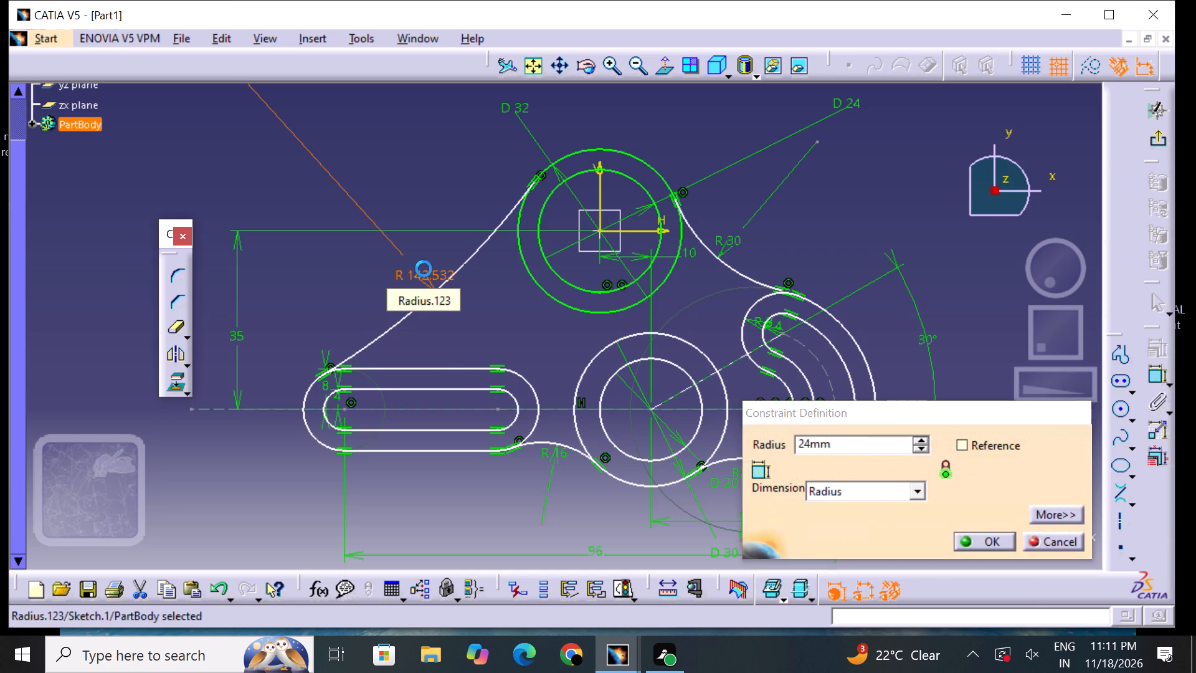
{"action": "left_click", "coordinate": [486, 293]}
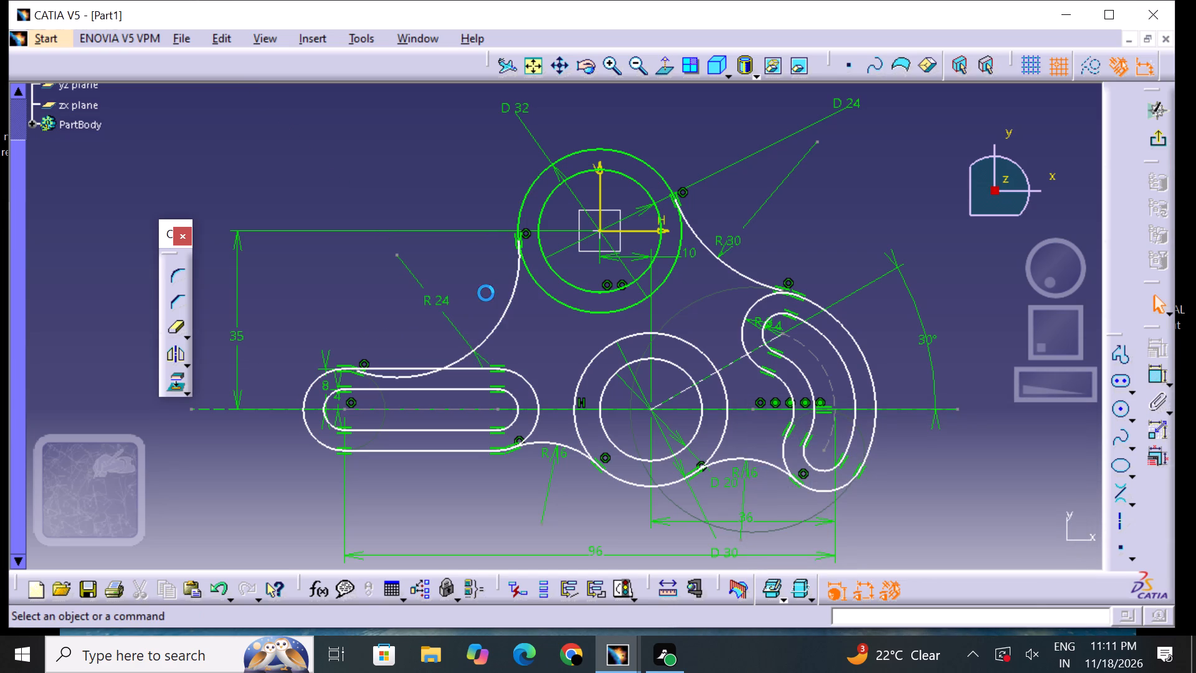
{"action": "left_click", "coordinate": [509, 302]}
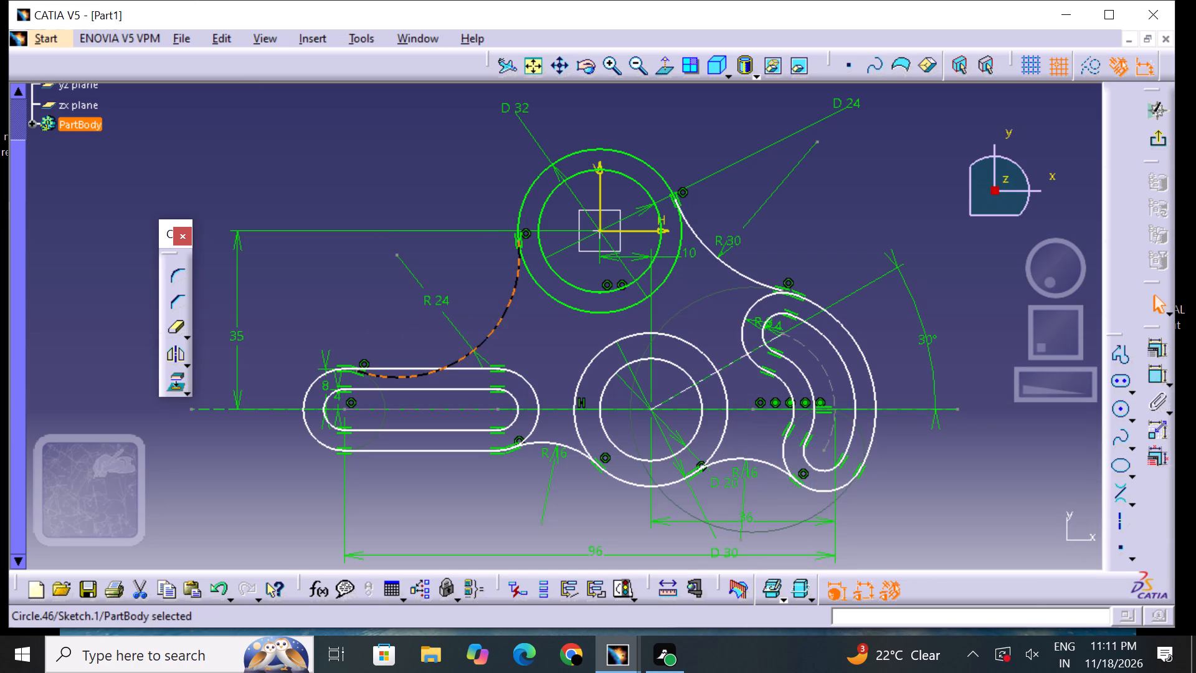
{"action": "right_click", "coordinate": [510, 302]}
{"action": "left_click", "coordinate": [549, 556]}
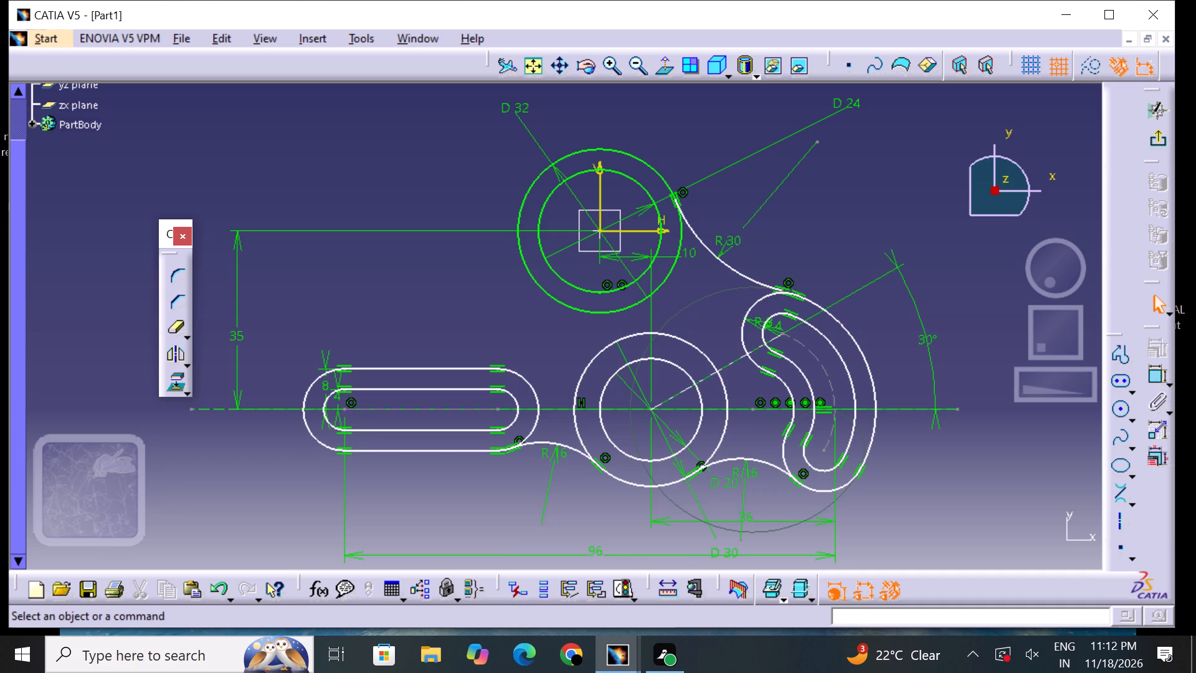
Join the outer straight hole's upper line to the outer upper circle with a 24 mm corner.
{"action": "left_click", "coordinate": [173, 277]}
{"action": "left_click", "coordinate": [361, 371]}
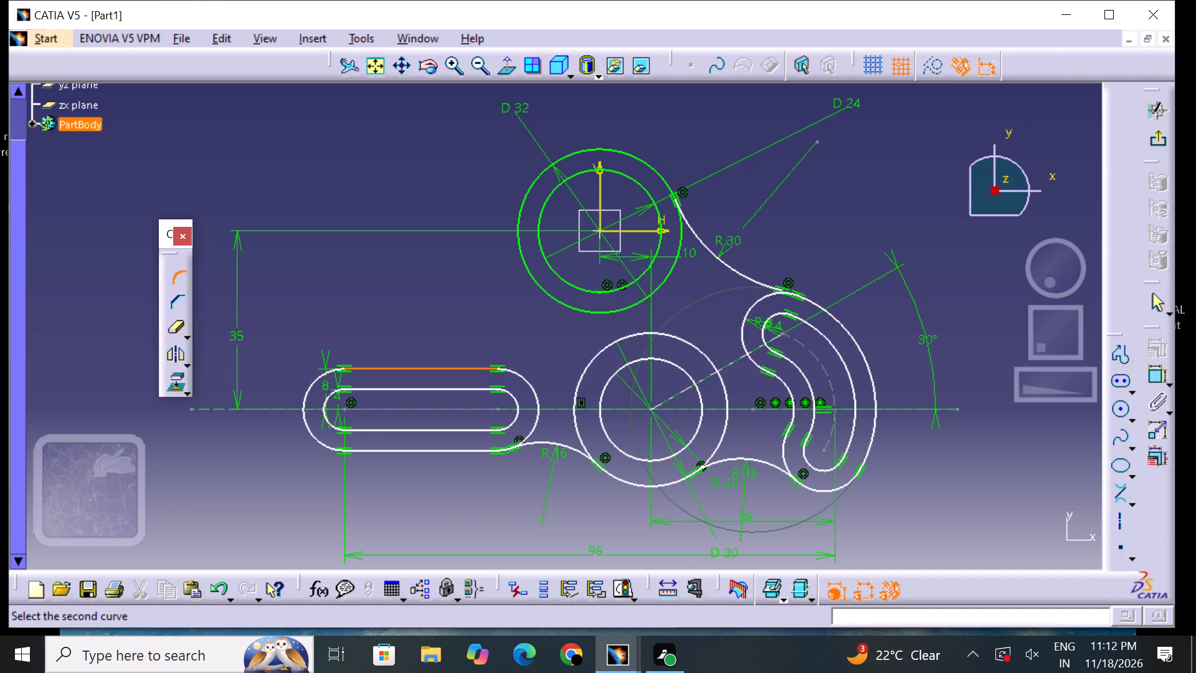
{"action": "left_click", "coordinate": [526, 267]}
{"action": "left_click", "coordinate": [499, 289]}
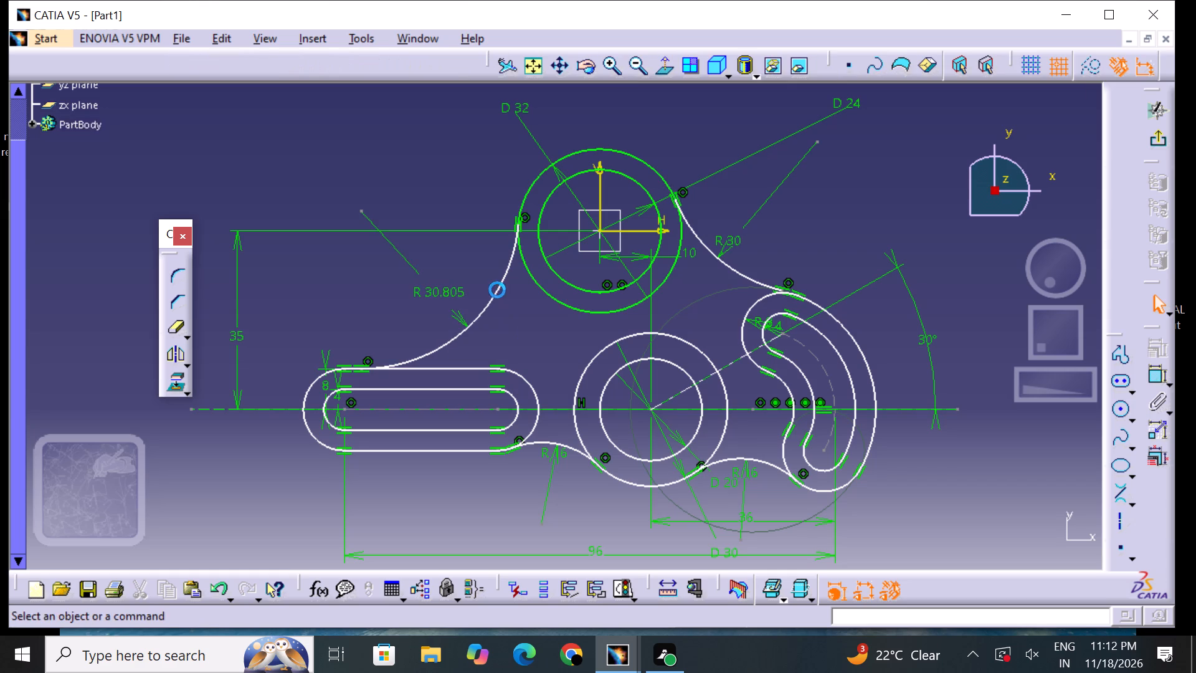
{"action": "double_click", "coordinate": [446, 295]}
{"action": "key", "text": "BackSpace"}
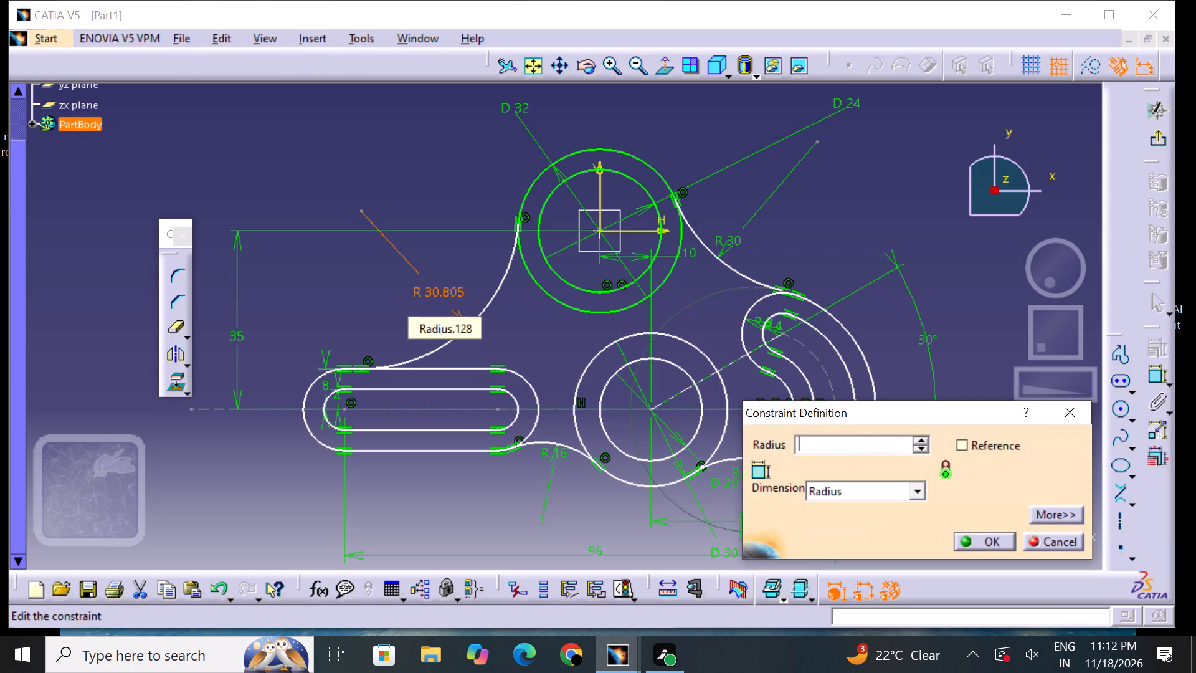
{"action": "type", "text": "24"}
{"action": "key", "text": "Return"}
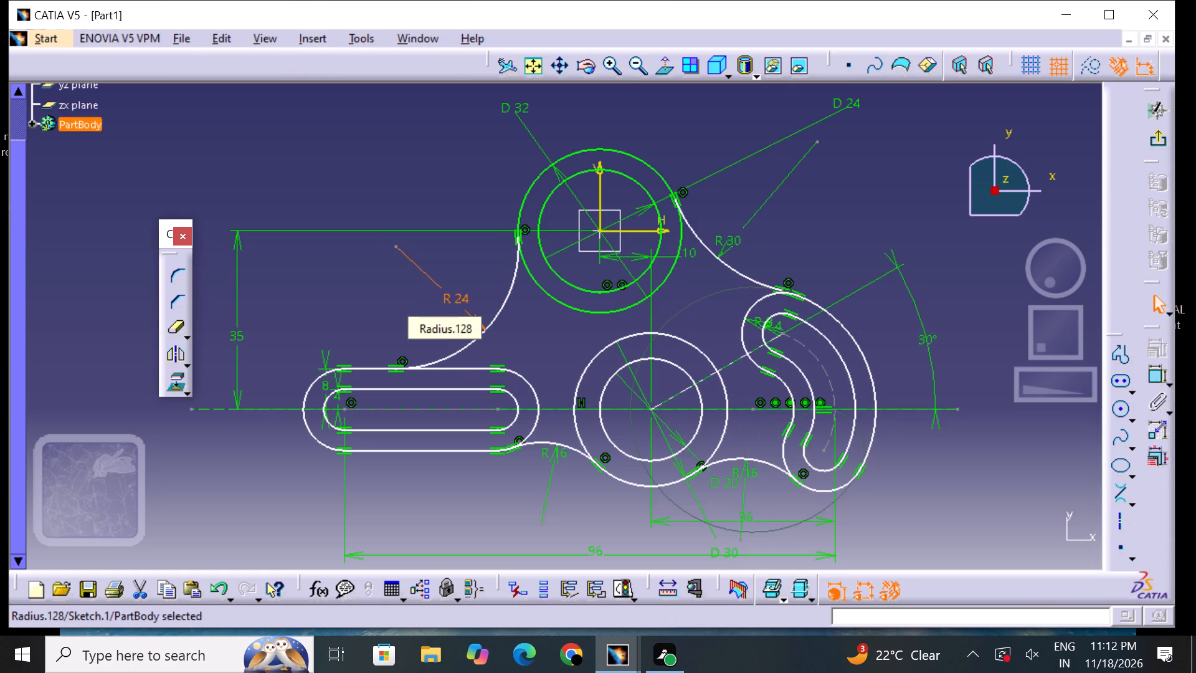
{"action": "left_click", "coordinate": [364, 310]}
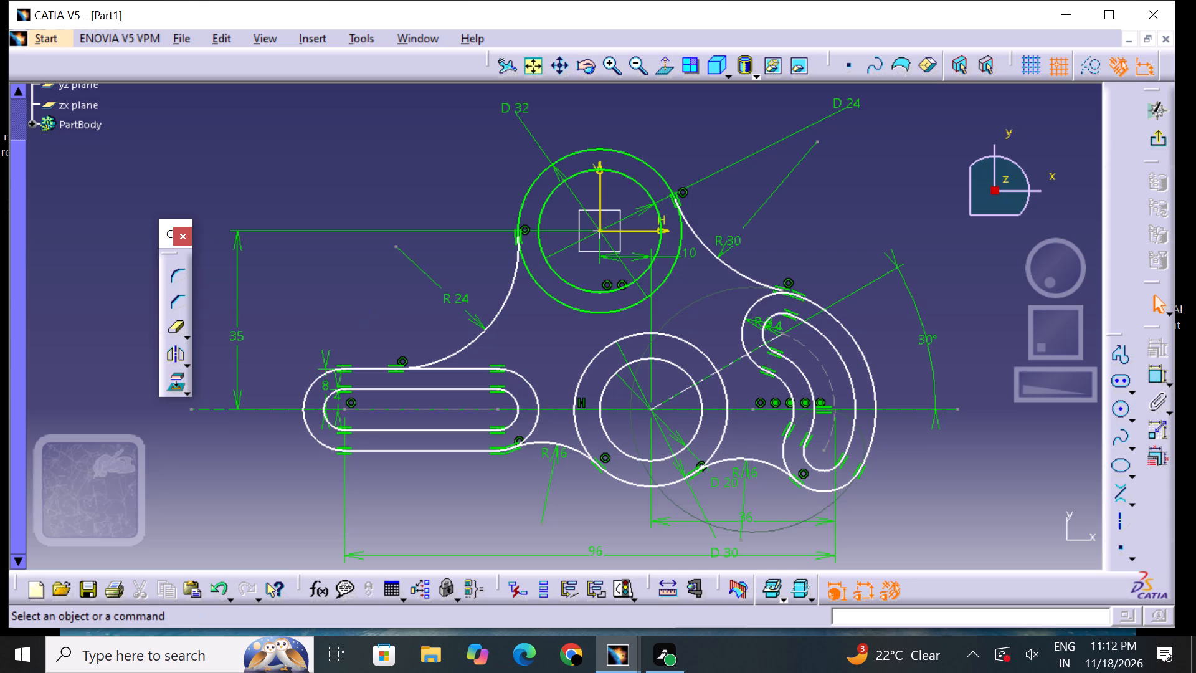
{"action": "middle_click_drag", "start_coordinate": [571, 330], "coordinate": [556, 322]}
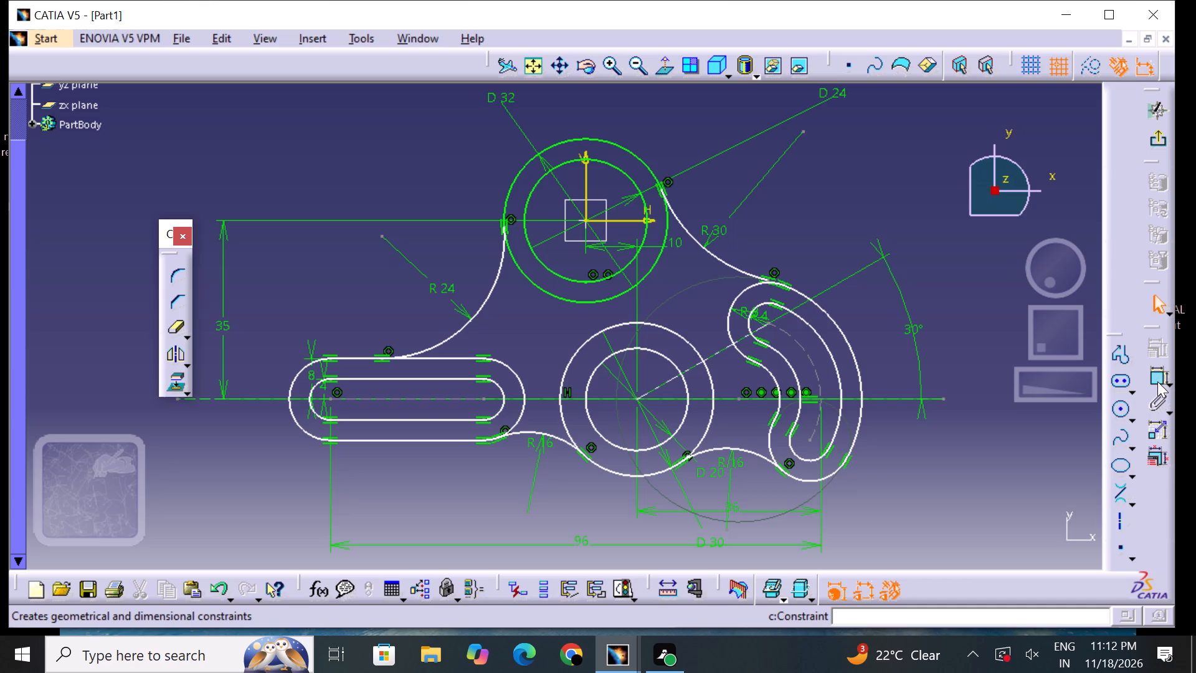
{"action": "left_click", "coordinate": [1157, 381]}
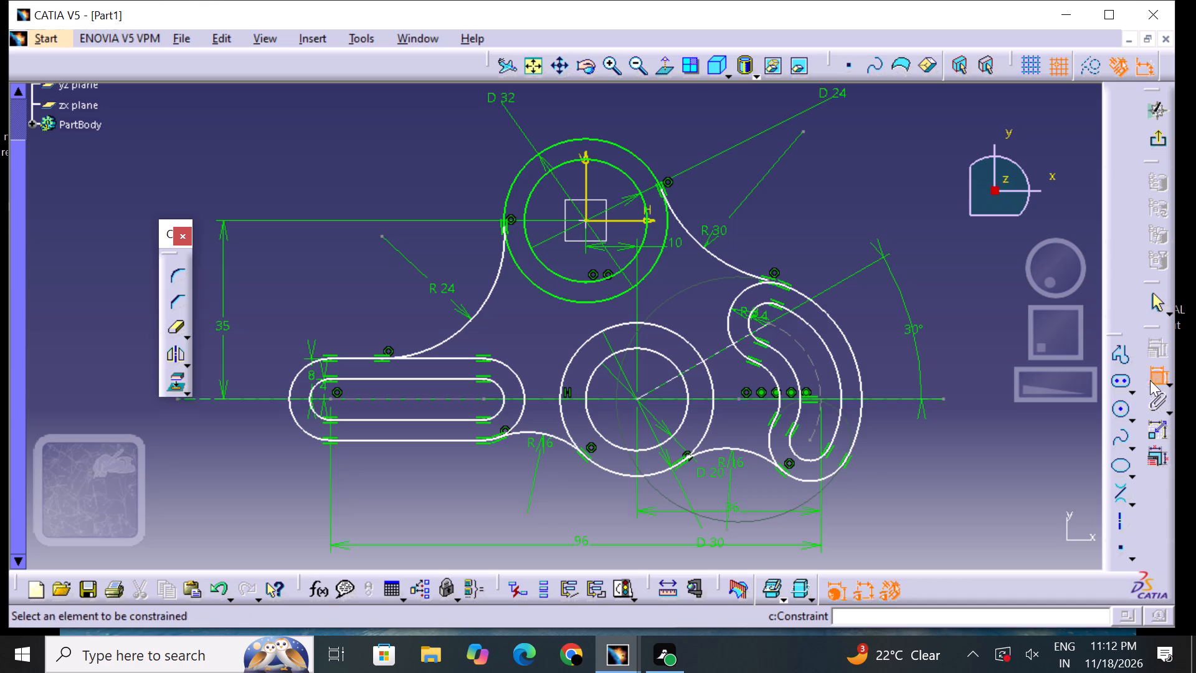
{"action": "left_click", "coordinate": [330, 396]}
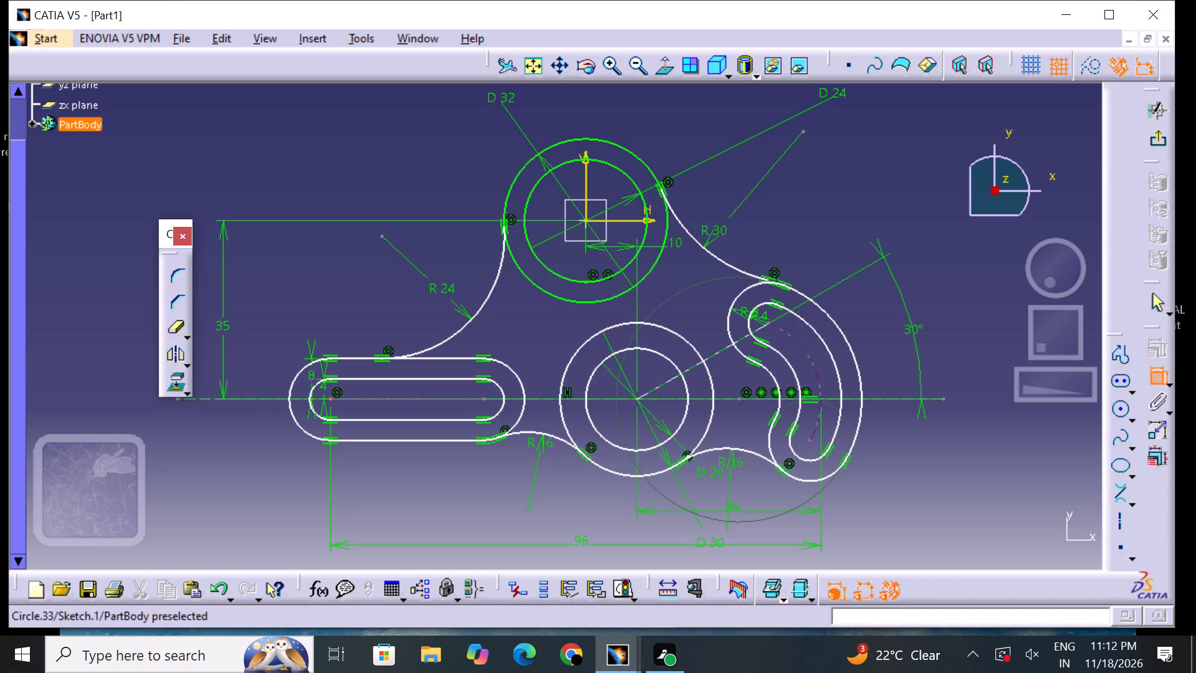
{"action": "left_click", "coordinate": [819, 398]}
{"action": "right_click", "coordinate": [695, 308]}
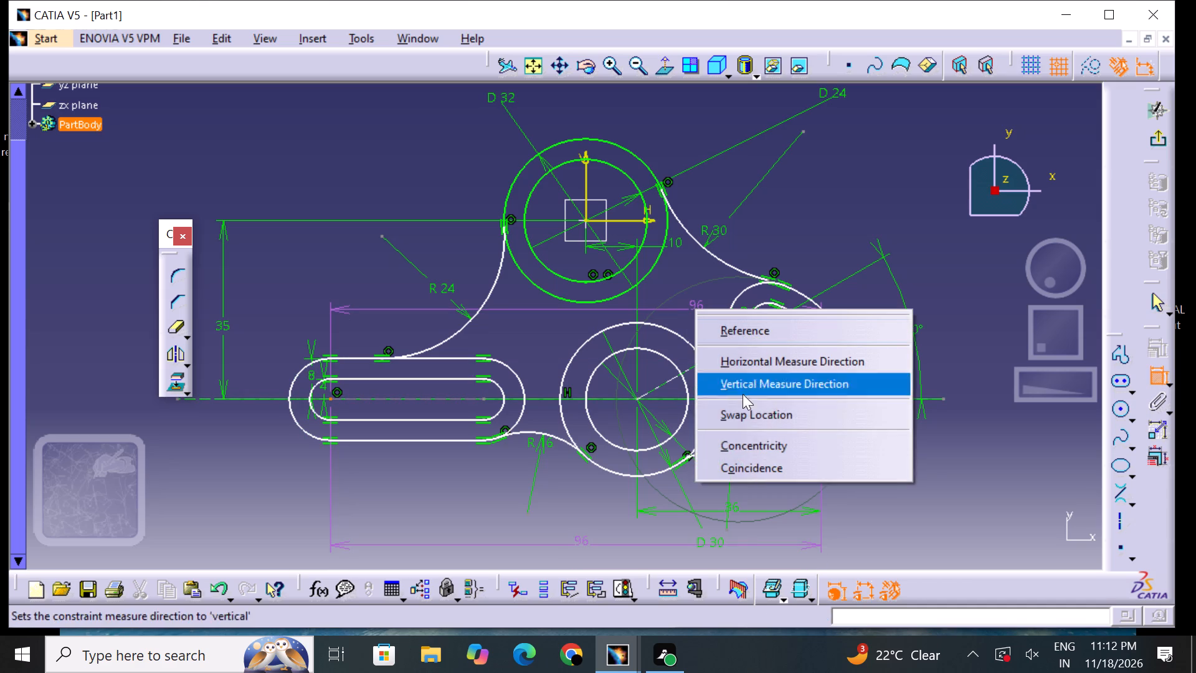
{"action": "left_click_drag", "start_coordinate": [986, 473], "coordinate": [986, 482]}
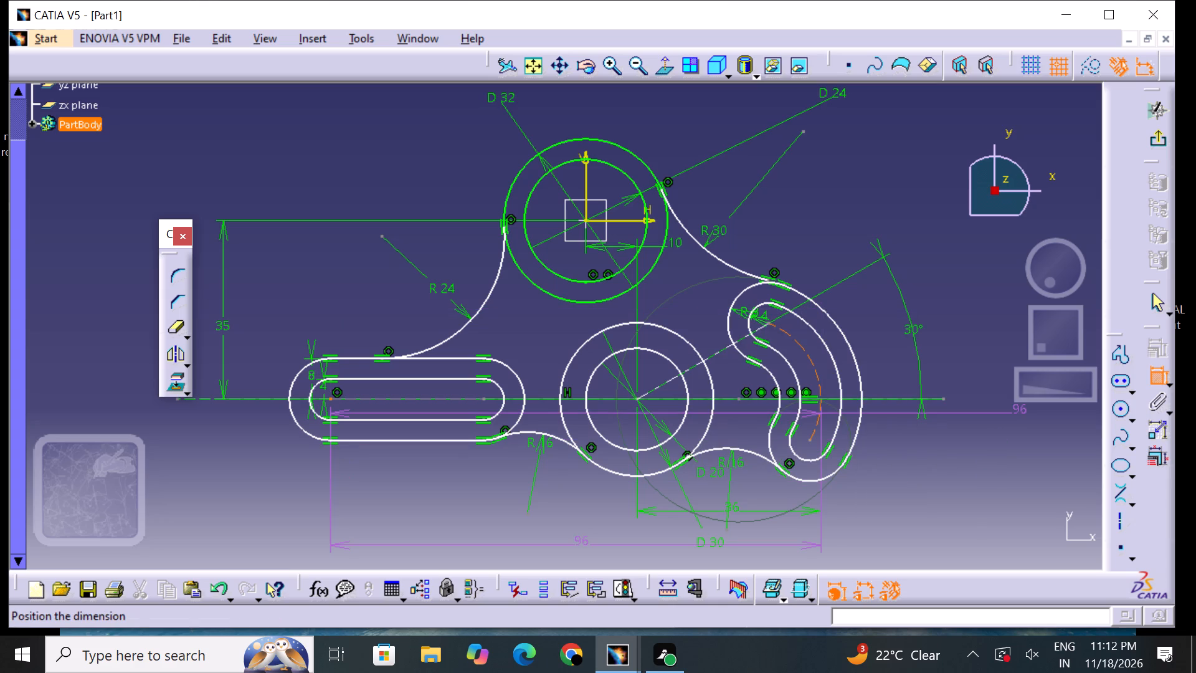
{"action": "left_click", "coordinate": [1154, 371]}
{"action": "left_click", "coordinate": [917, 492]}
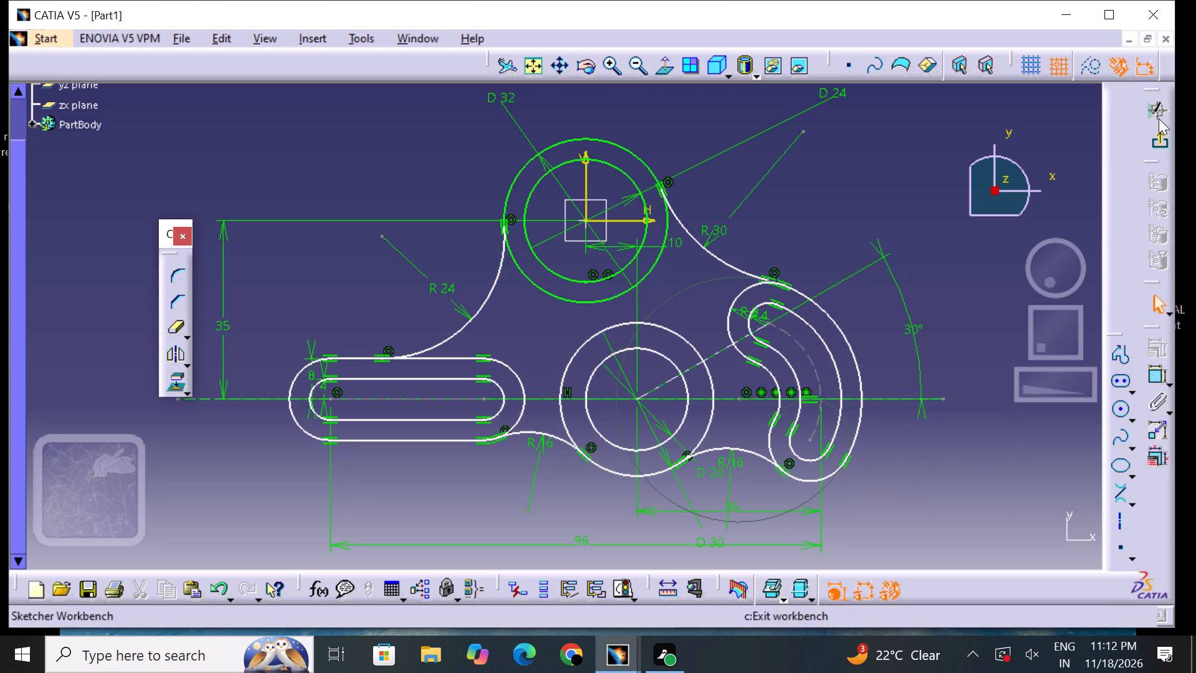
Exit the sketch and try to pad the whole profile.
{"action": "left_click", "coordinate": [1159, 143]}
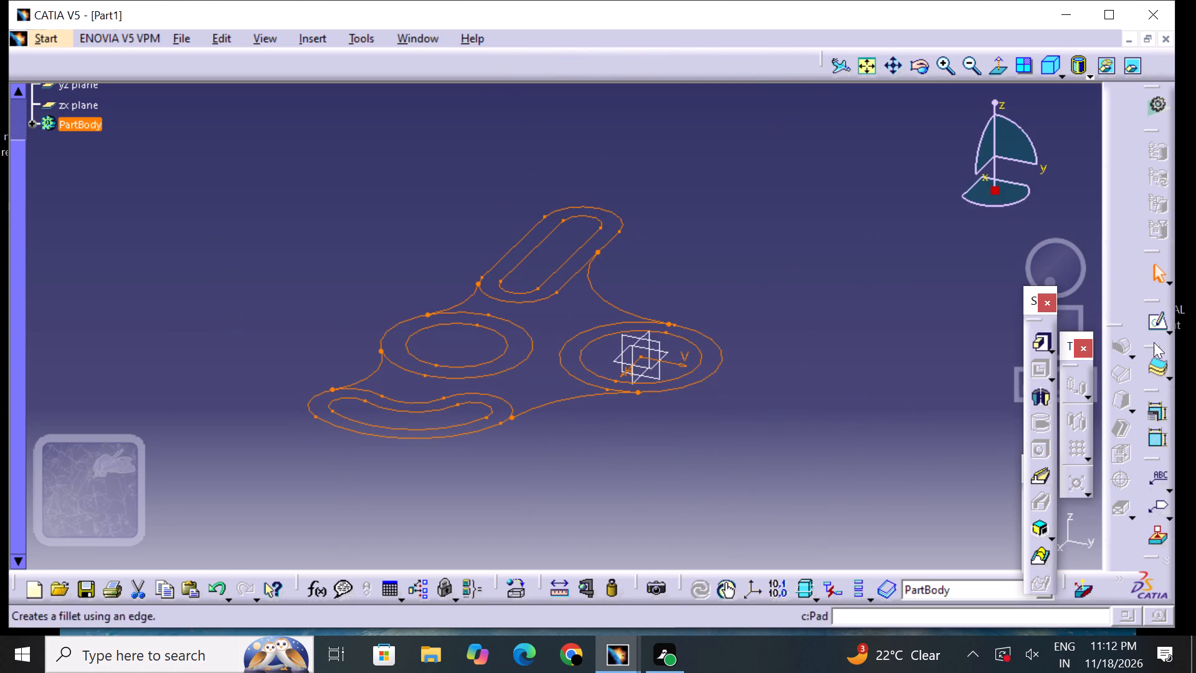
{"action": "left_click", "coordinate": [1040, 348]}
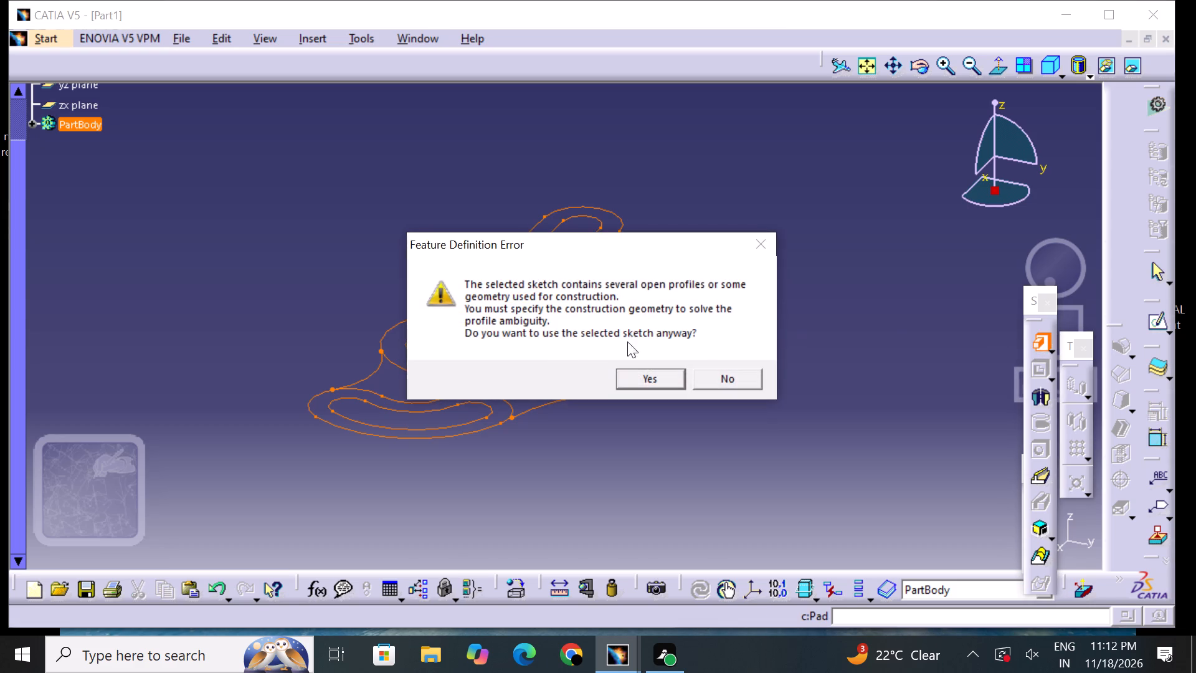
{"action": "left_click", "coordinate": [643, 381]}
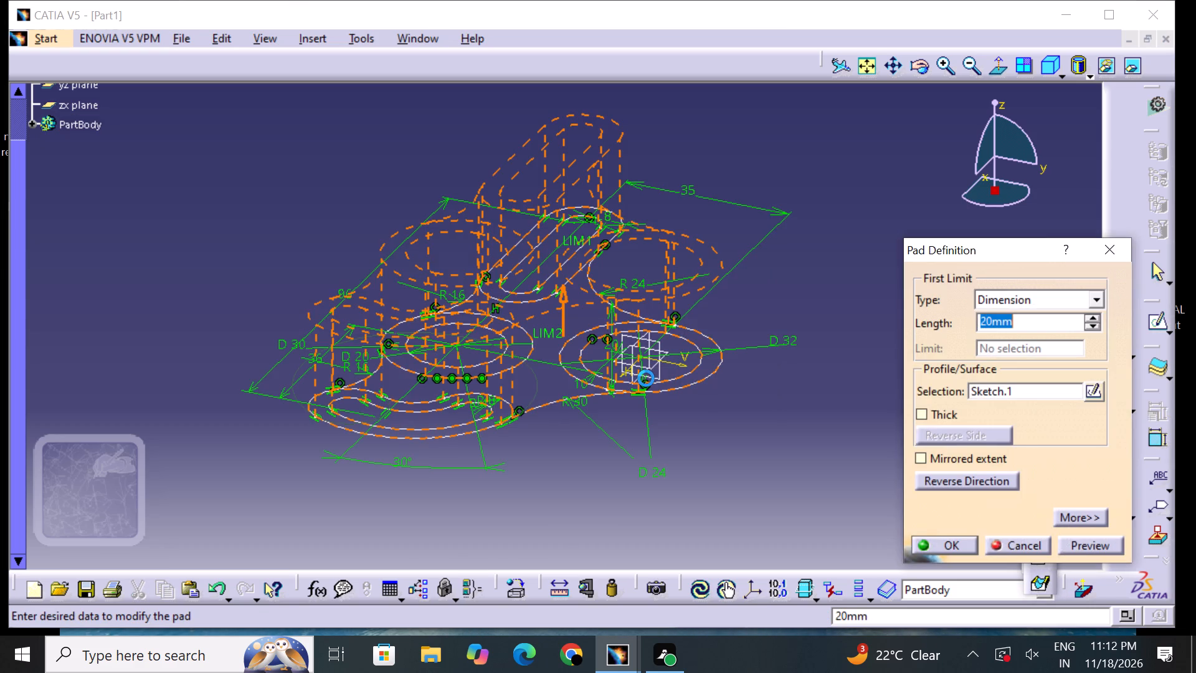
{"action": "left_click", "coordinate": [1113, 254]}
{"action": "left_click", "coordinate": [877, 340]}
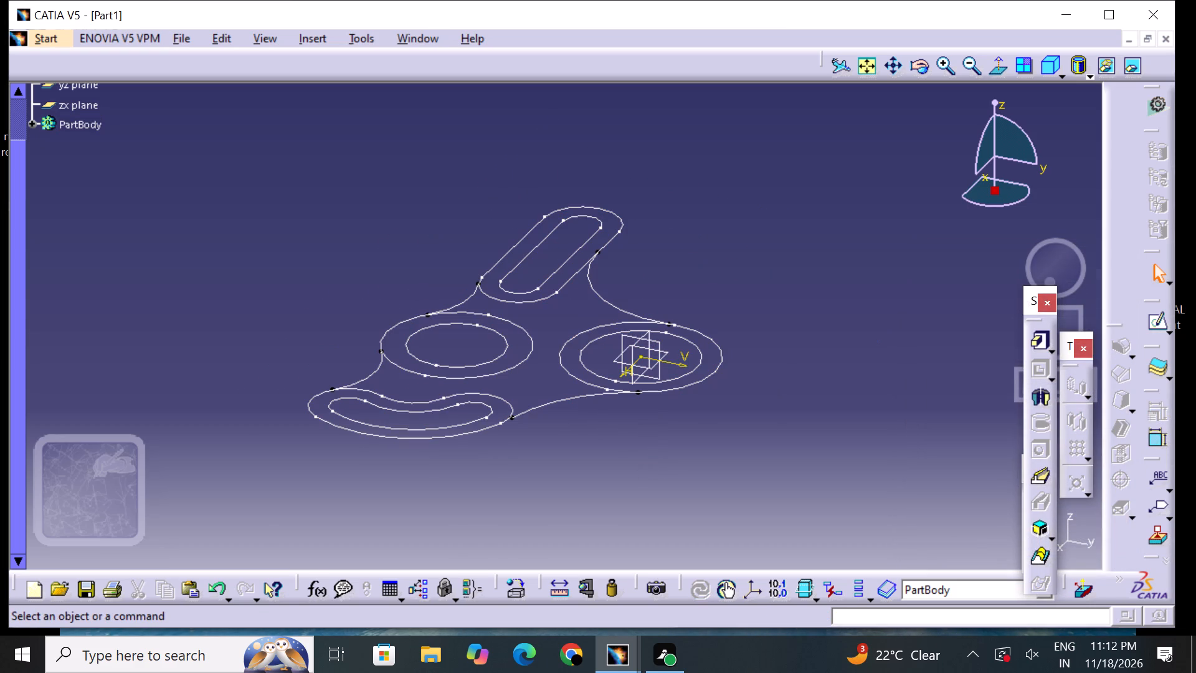
Reopen the sketch for editing and delete the inner upper circle and the inner circle of the lower concentric pair.
{"action": "left_click", "coordinate": [1163, 326]}
{"action": "left_click", "coordinate": [690, 327]}
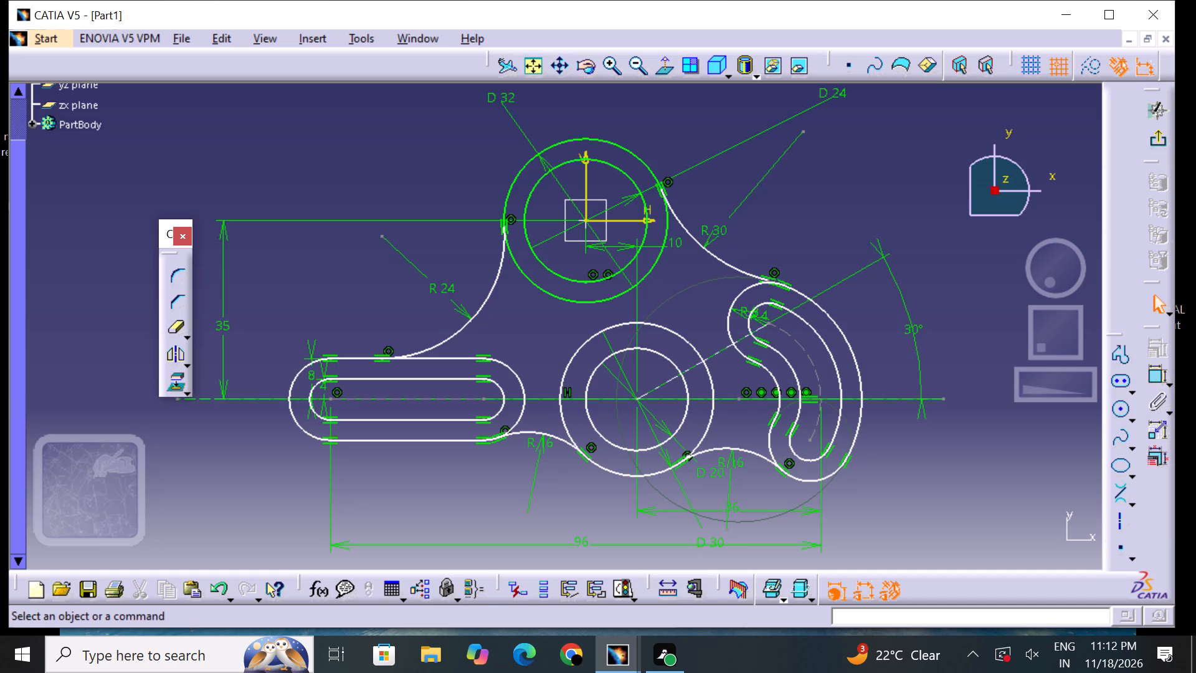
{"action": "middle_click_drag", "start_coordinate": [876, 336], "coordinate": [827, 432]}
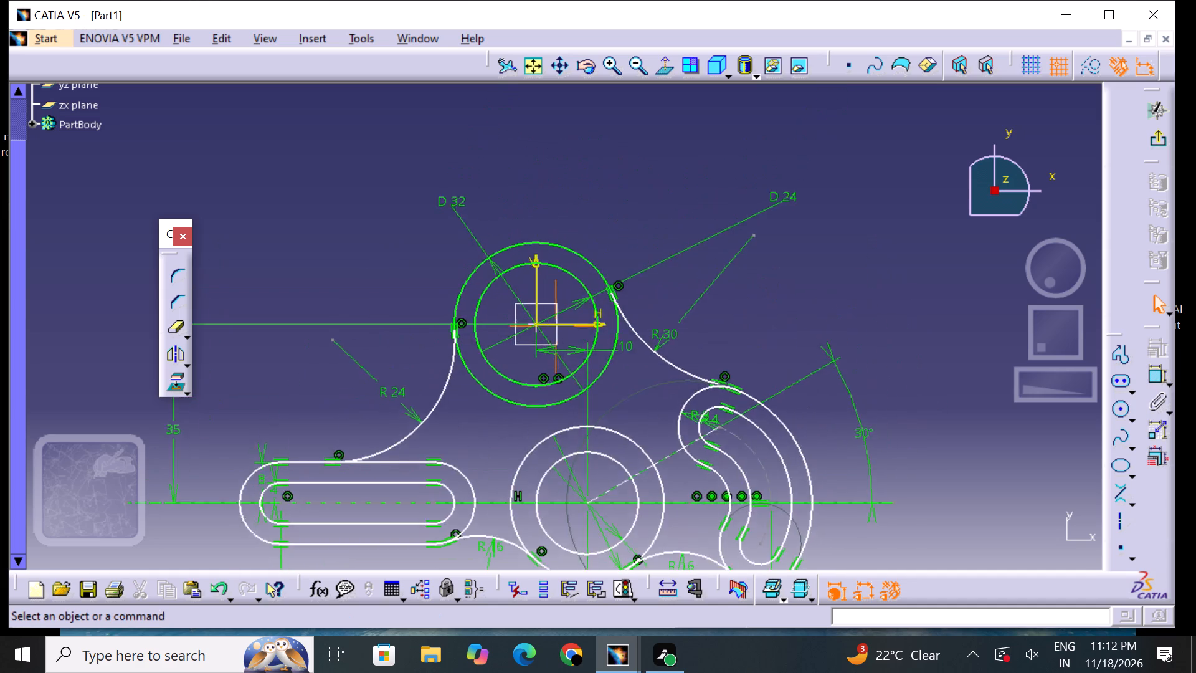
{"action": "middle_click_drag", "start_coordinate": [827, 432], "coordinate": [868, 330]}
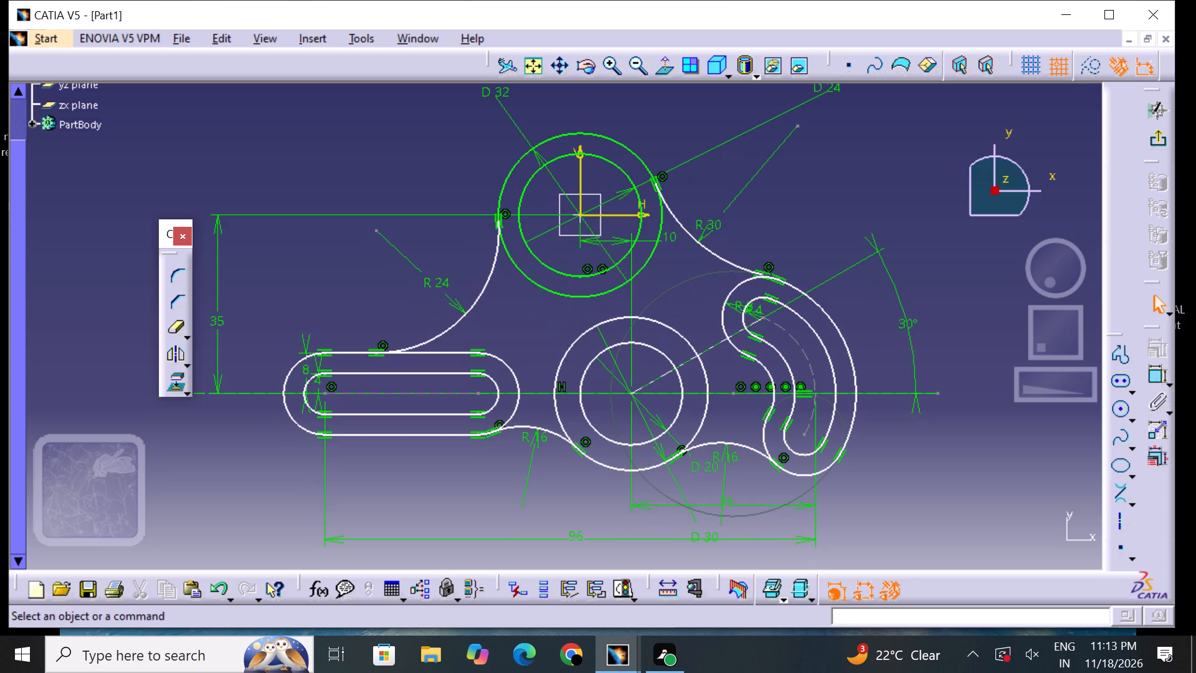
{"action": "left_click", "coordinate": [622, 254]}
{"action": "right_click", "coordinate": [622, 254]}
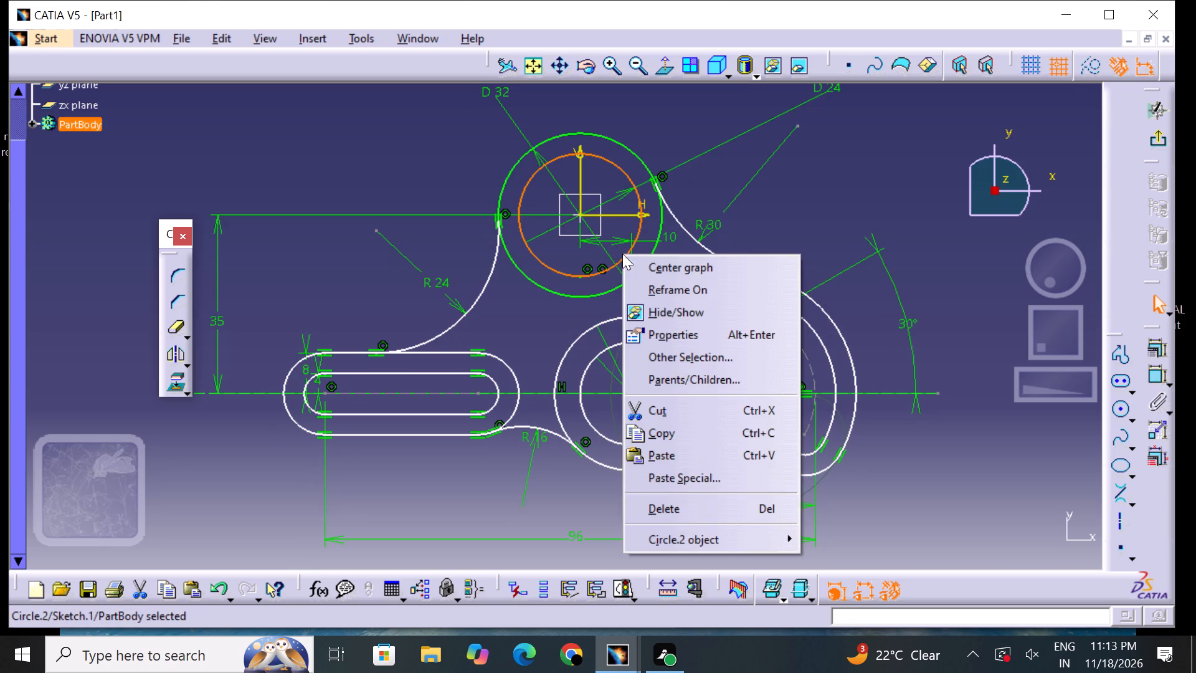
{"action": "left_click", "coordinate": [678, 510]}
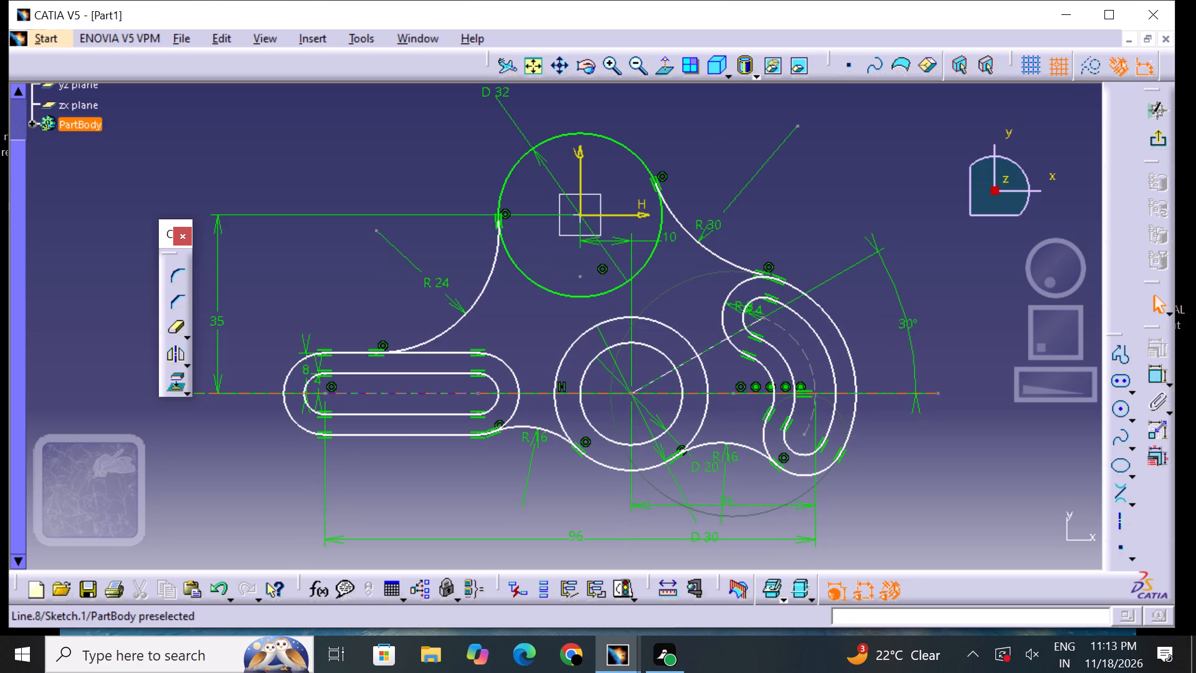
{"action": "left_click", "coordinate": [680, 386]}
{"action": "right_click", "coordinate": [678, 385]}
{"action": "left_click", "coordinate": [721, 340]}
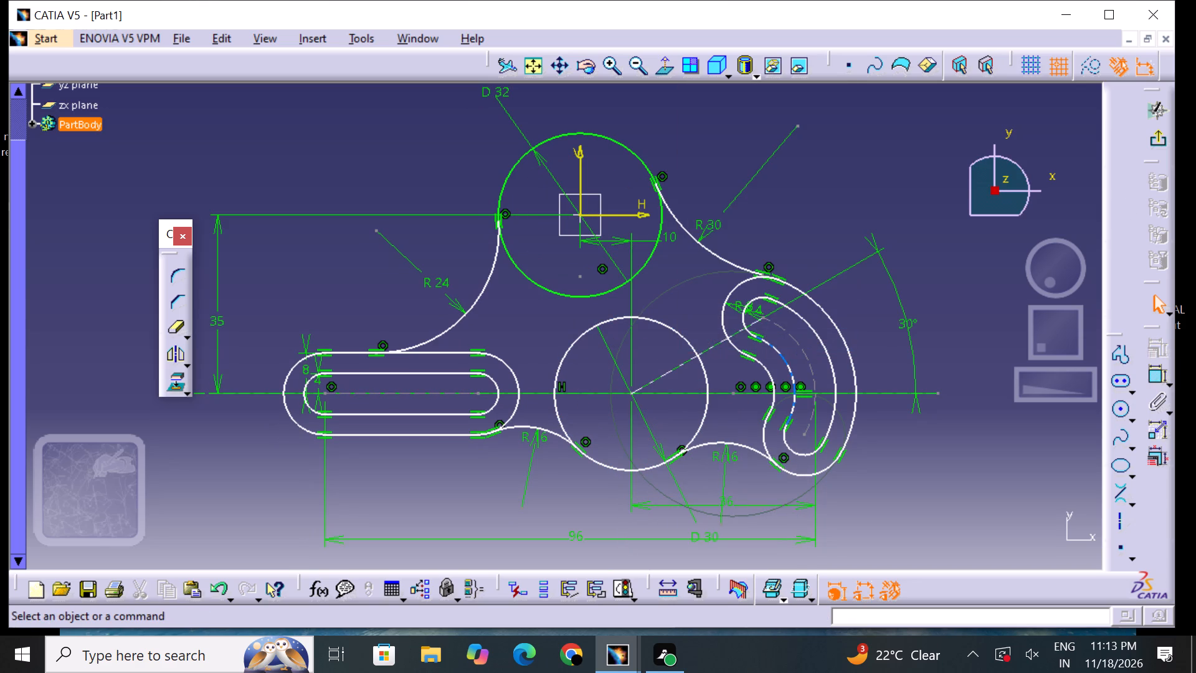
Delete all four arcs of the inner curved elongated hole, keeping the outer curved outline.
{"action": "left_click", "coordinate": [774, 352]}
{"action": "right_click", "coordinate": [774, 352]}
{"action": "left_click", "coordinate": [827, 309]}
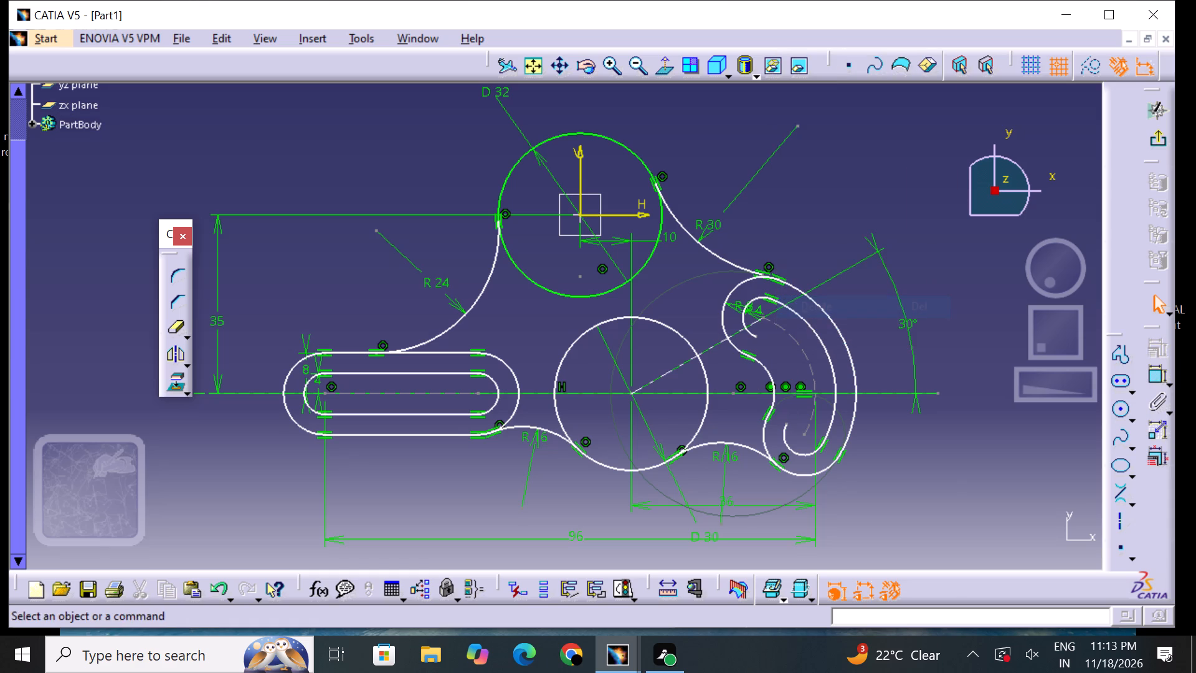
{"action": "left_click", "coordinate": [820, 334]}
{"action": "right_click", "coordinate": [809, 336]}
{"action": "right_click", "coordinate": [816, 334]}
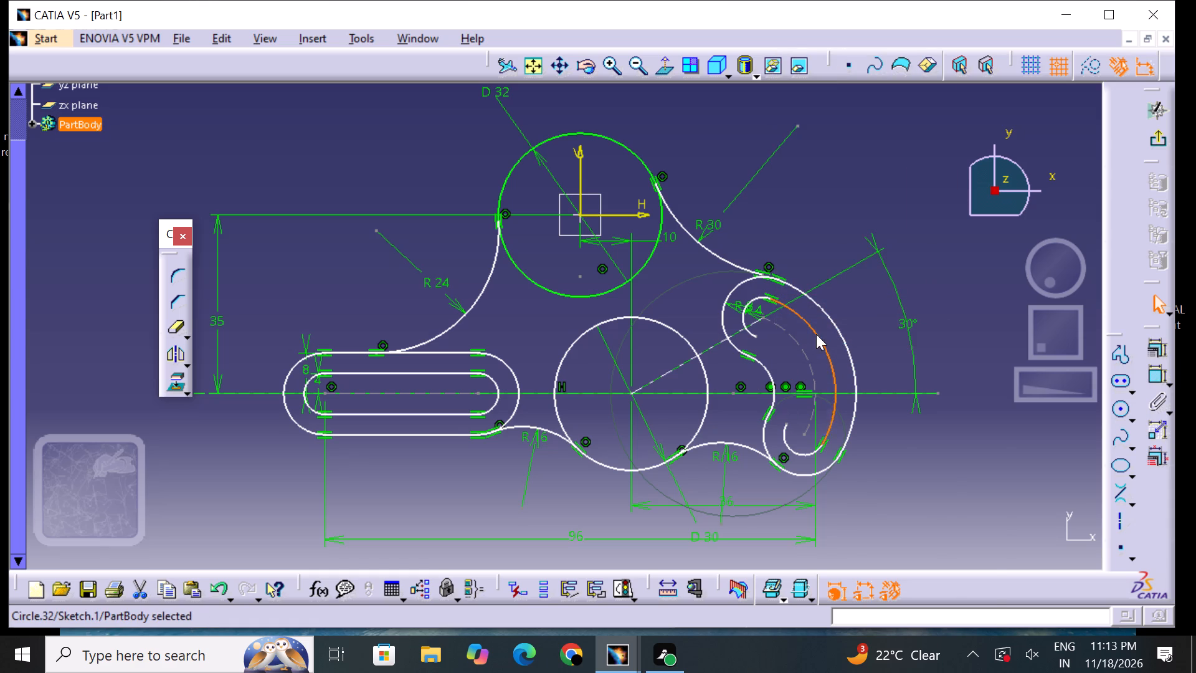
{"action": "left_click", "coordinate": [869, 586]}
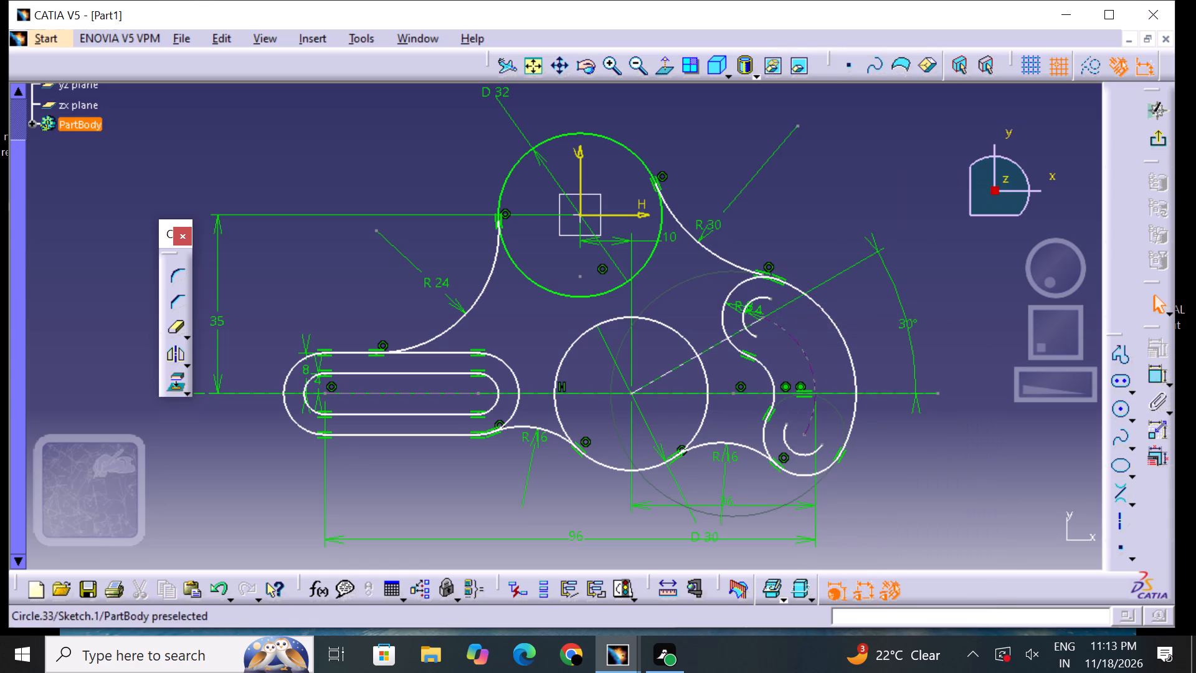
{"action": "left_click", "coordinate": [763, 297]}
{"action": "right_click", "coordinate": [763, 297]}
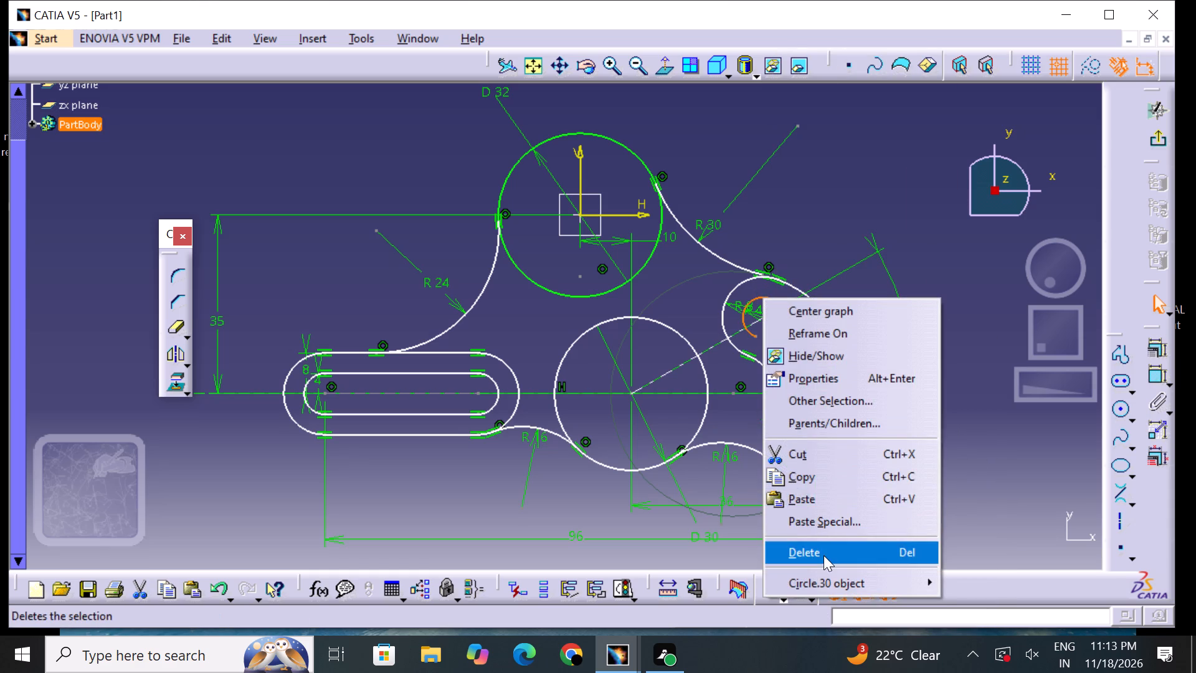
{"action": "left_click", "coordinate": [823, 555]}
{"action": "left_click", "coordinate": [783, 434]}
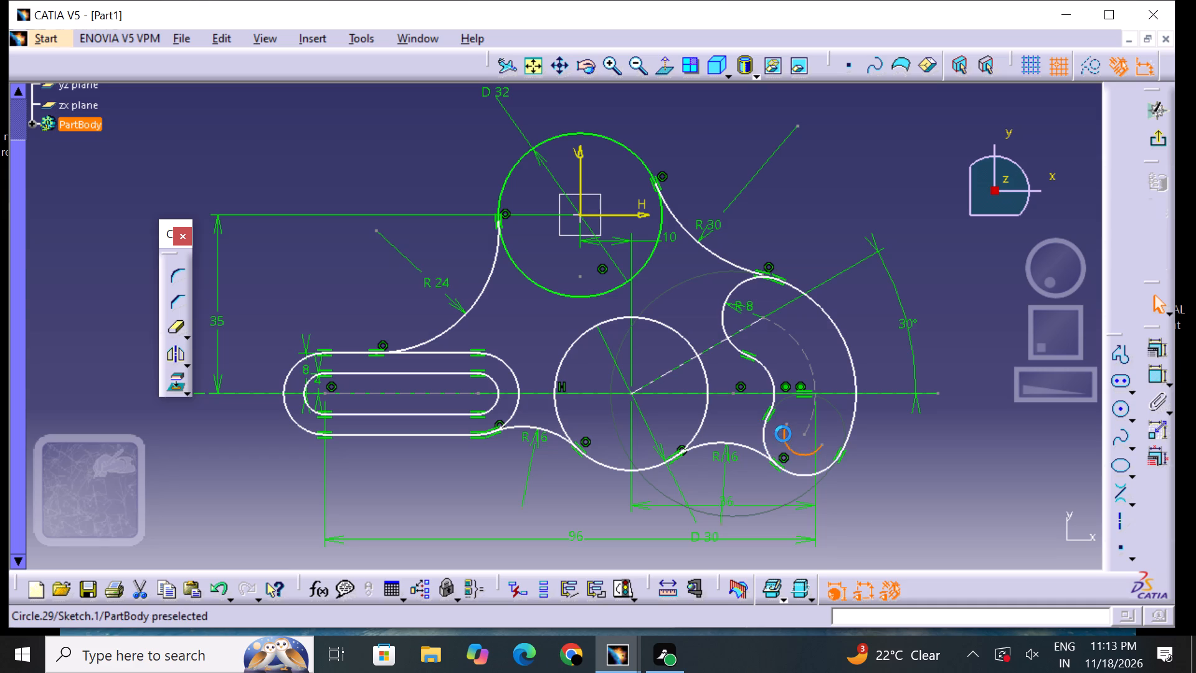
{"action": "right_click", "coordinate": [780, 434]}
{"action": "right_click", "coordinate": [789, 444]}
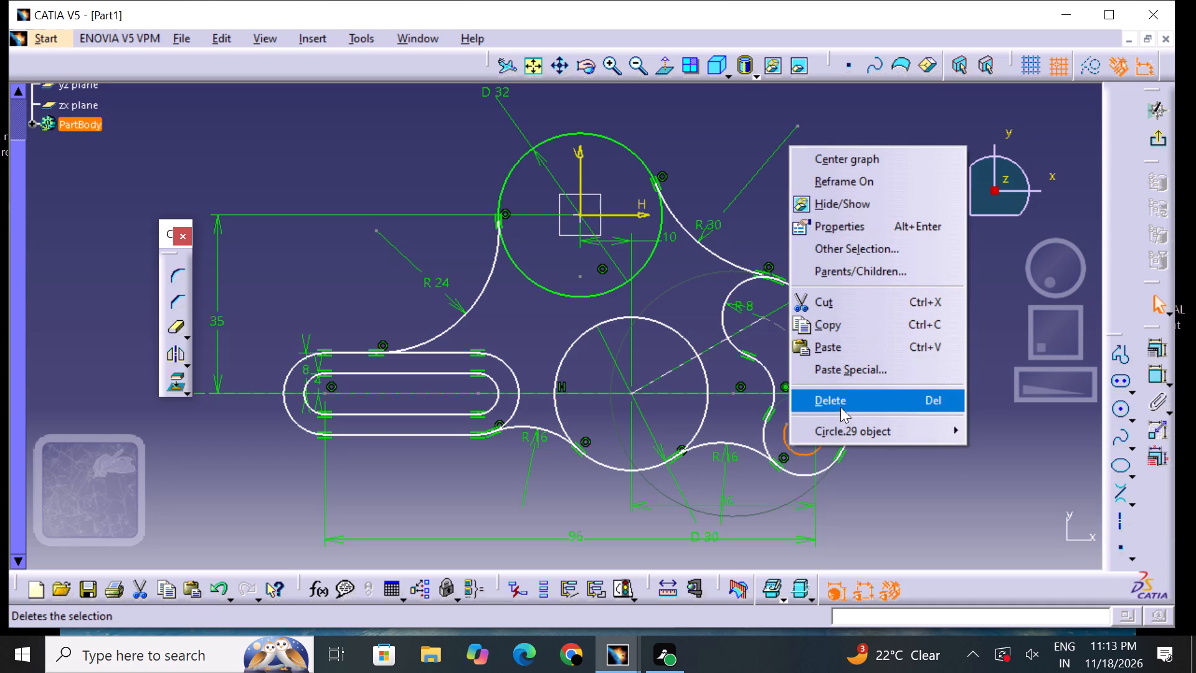
{"action": "left_click", "coordinate": [843, 404]}
Delete the 96 mm horizontal dimension between the straight and curved elongated holes.
{"action": "left_click", "coordinate": [813, 423]}
{"action": "right_click", "coordinate": [812, 424]}
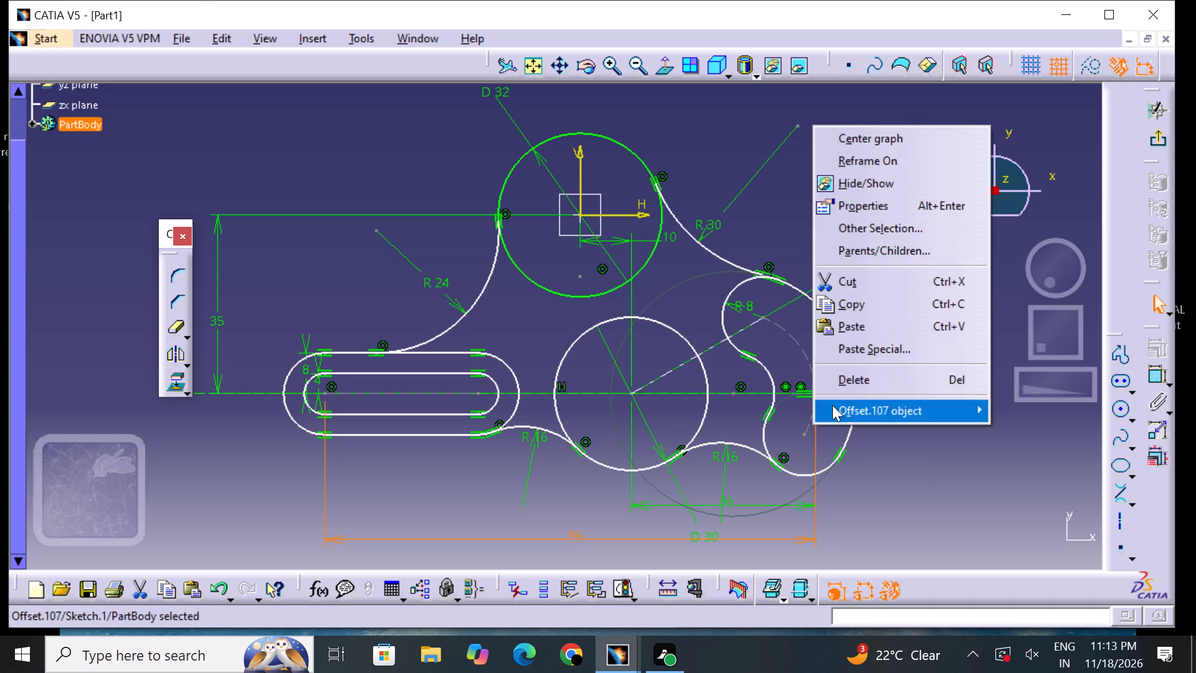
{"action": "left_click", "coordinate": [848, 388]}
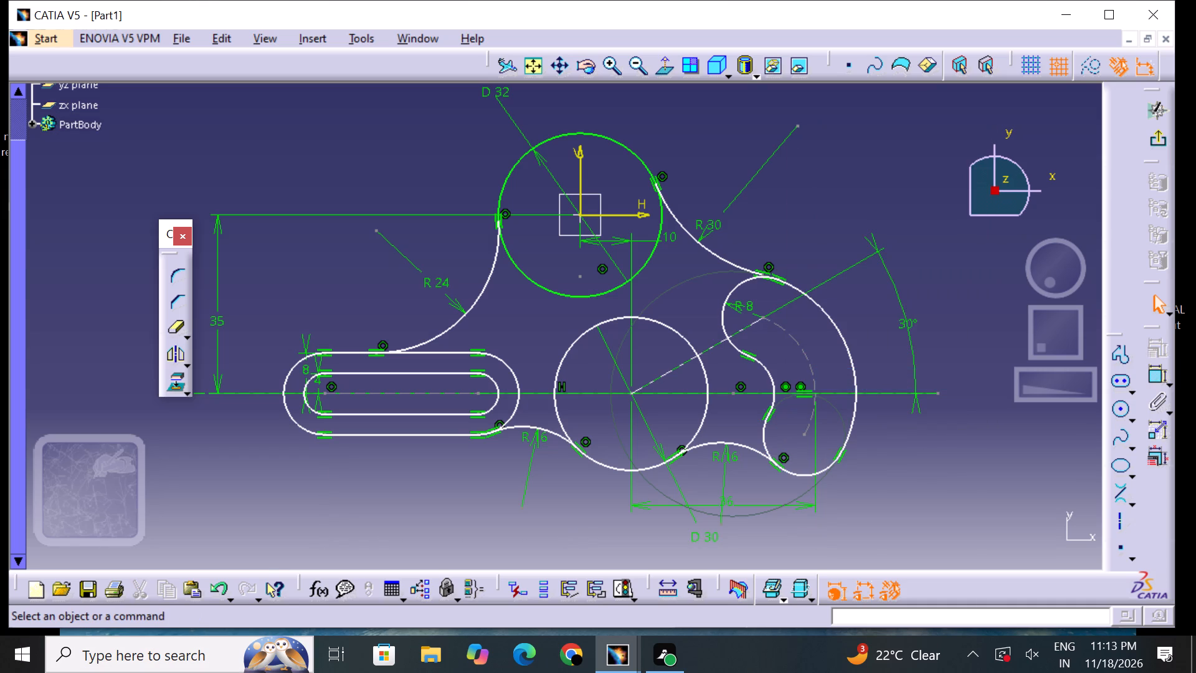
Delete both lines and both end arcs of the inner straight elongated hole, keeping the outer outline.
{"action": "left_click", "coordinate": [415, 376]}
{"action": "right_click", "coordinate": [415, 376]}
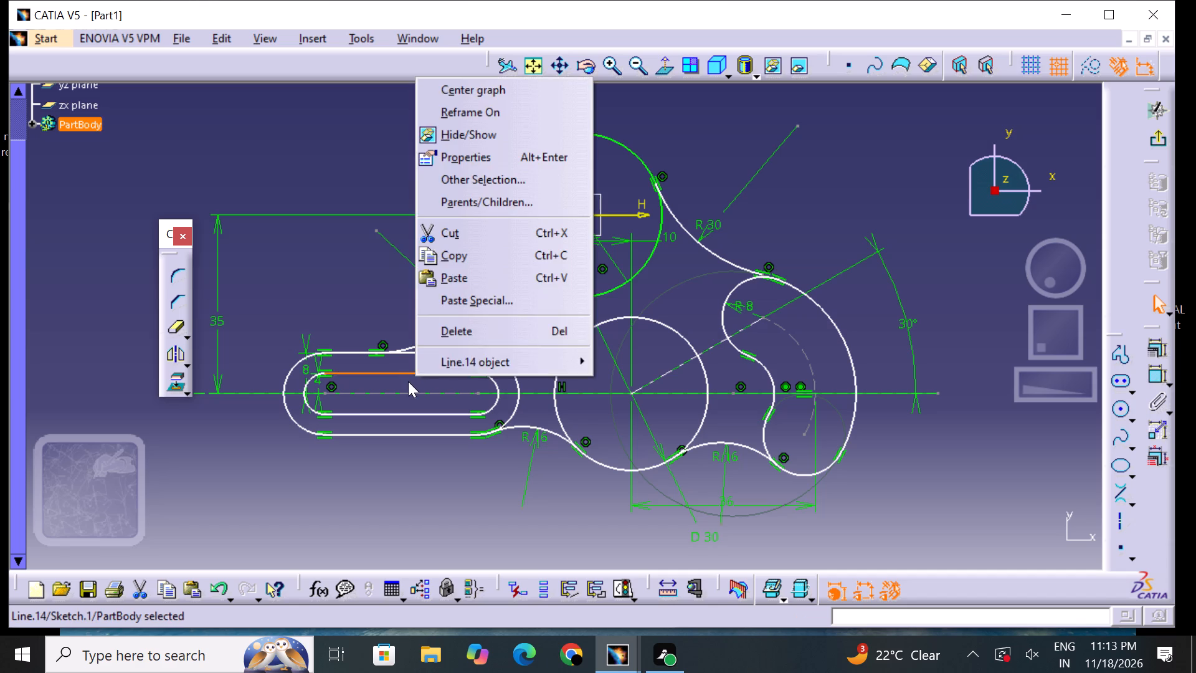
{"action": "left_click", "coordinate": [432, 340]}
{"action": "left_click", "coordinate": [306, 399]}
{"action": "right_click", "coordinate": [302, 399]}
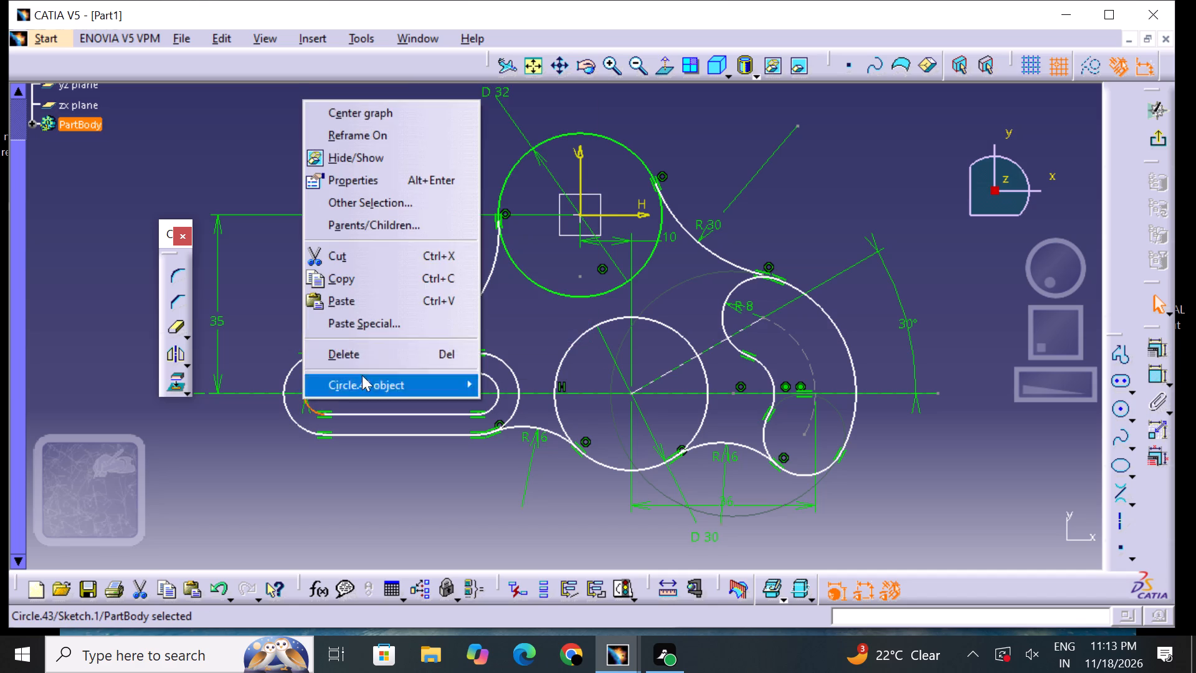
{"action": "left_click", "coordinate": [373, 363]}
{"action": "left_click", "coordinate": [365, 417]}
{"action": "right_click", "coordinate": [365, 416]}
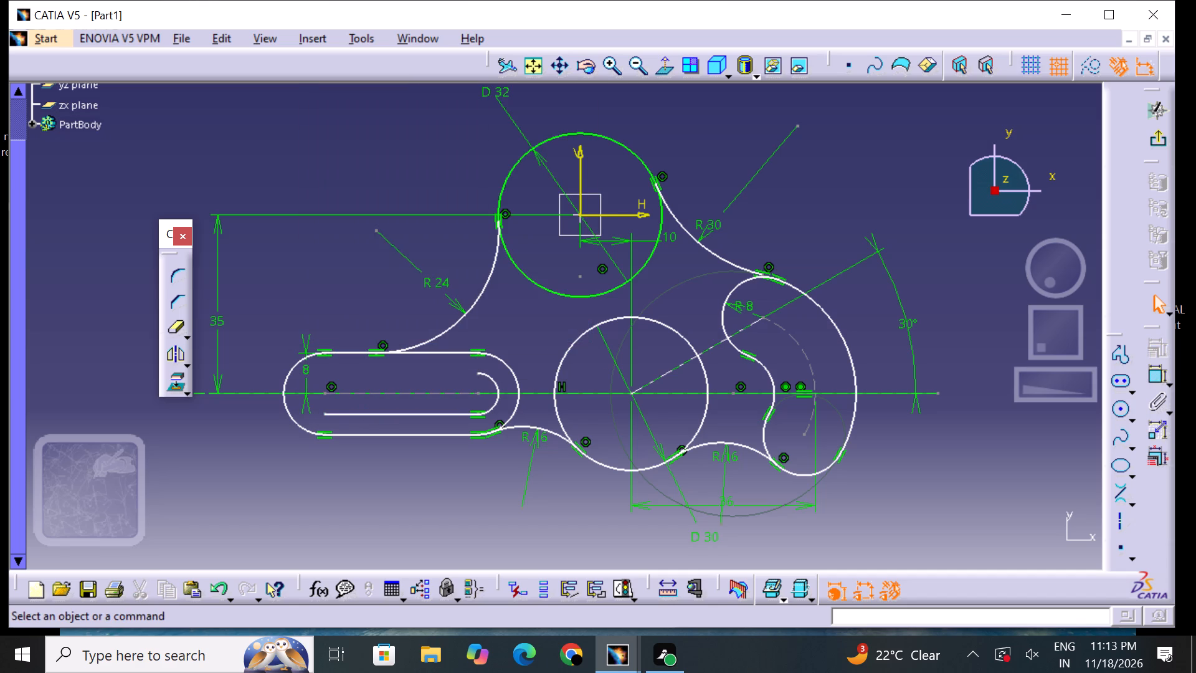
{"action": "left_click", "coordinate": [381, 416]}
{"action": "right_click", "coordinate": [381, 416]}
{"action": "left_click", "coordinate": [423, 373]}
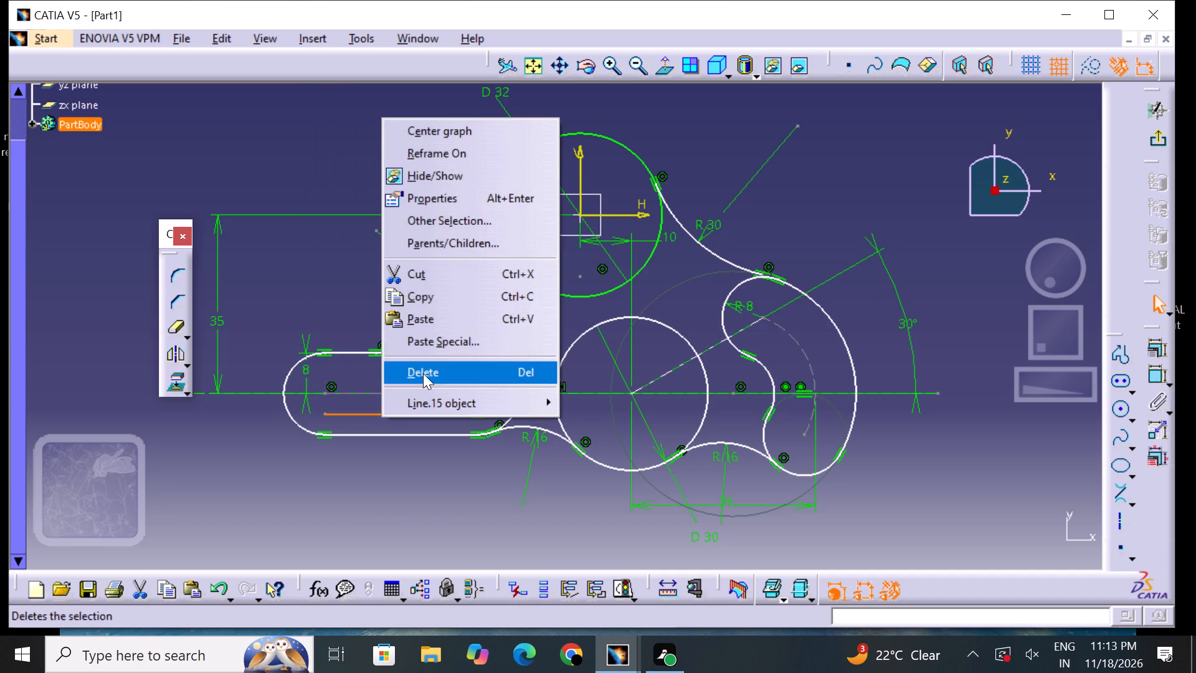
{"action": "left_click", "coordinate": [494, 399]}
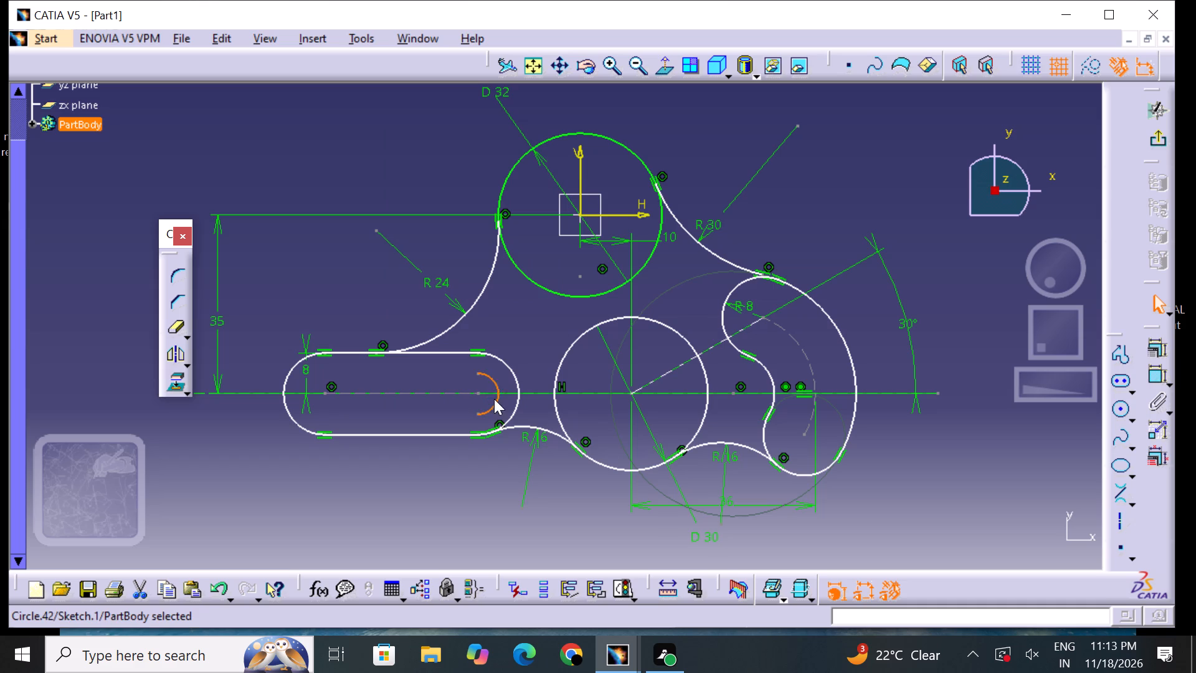
{"action": "right_click", "coordinate": [494, 399]}
{"action": "left_click", "coordinate": [529, 362]}
Constrain the upper circle and the lower middle circle as symmetric about the sketch's vertical axis.
{"action": "middle_click_drag", "start_coordinate": [677, 429], "coordinate": [677, 441]}
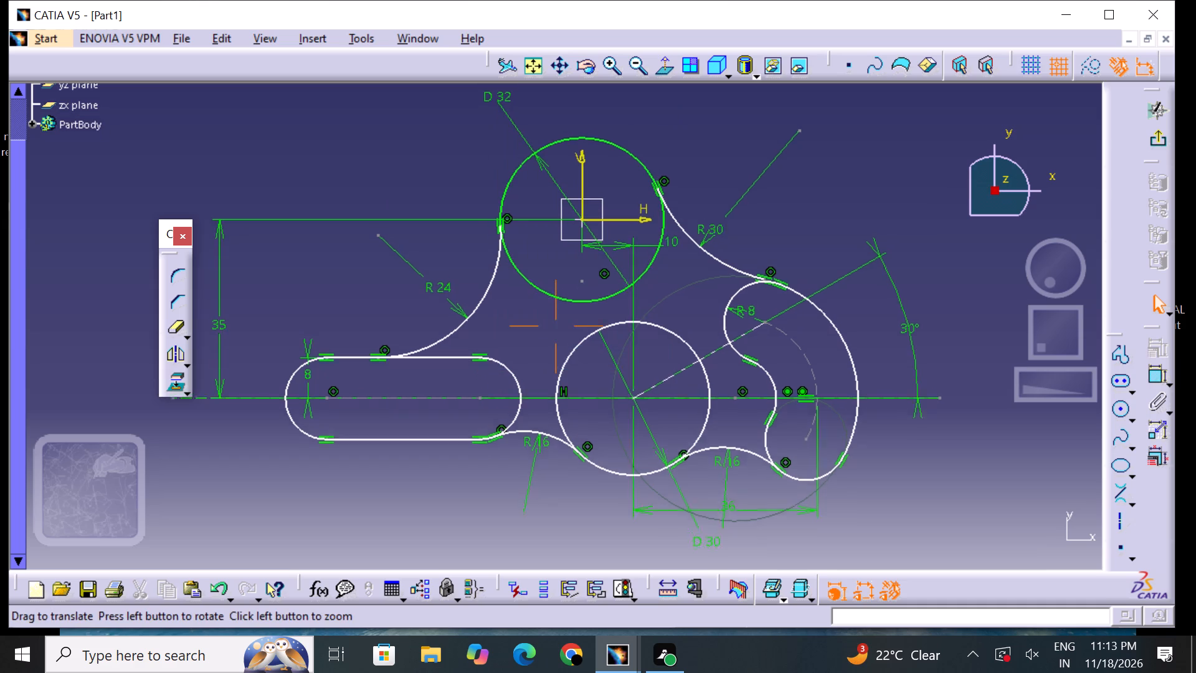
{"action": "middle_click_drag", "start_coordinate": [677, 441], "coordinate": [710, 397]}
{"action": "middle_click_drag", "start_coordinate": [707, 401], "coordinate": [680, 467]}
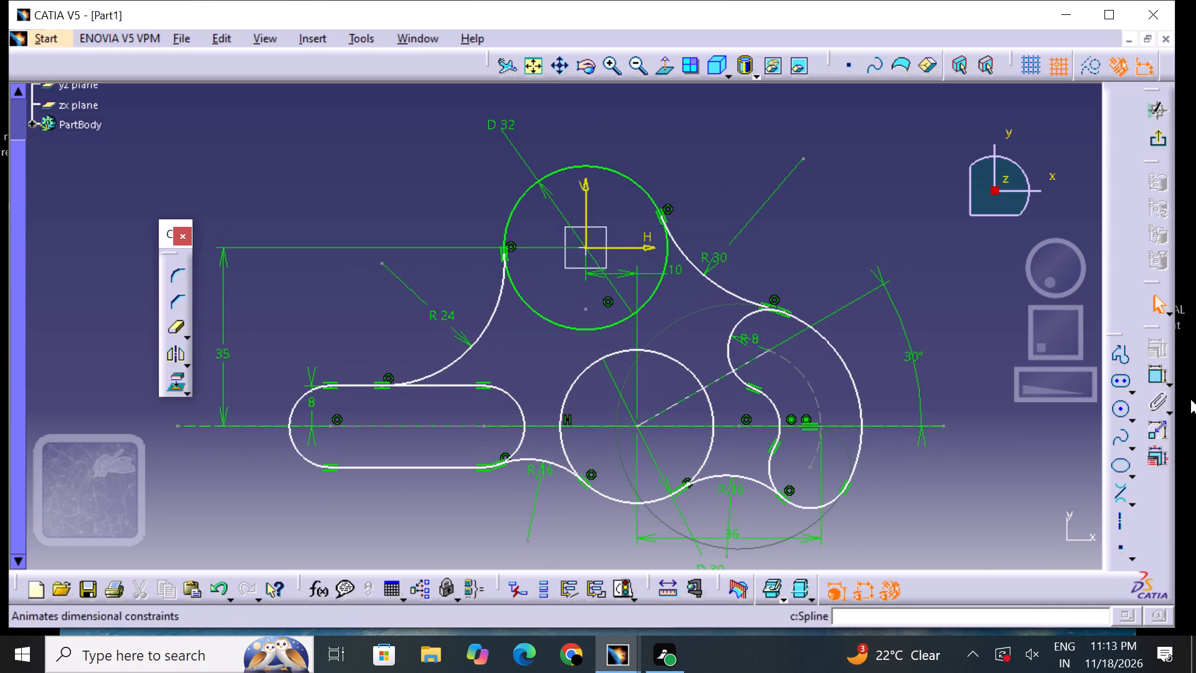
{"action": "left_click", "coordinate": [1158, 370]}
{"action": "left_click", "coordinate": [606, 170]}
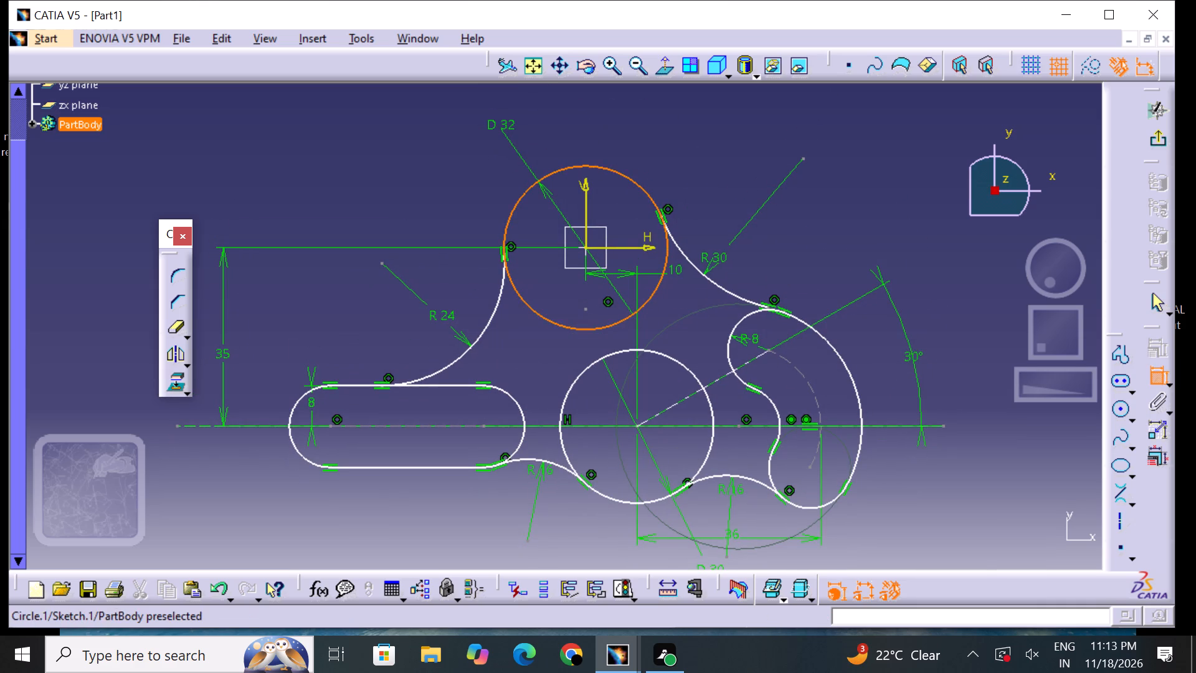
{"action": "left_click_drag", "start_coordinate": [604, 497], "coordinate": [609, 495]}
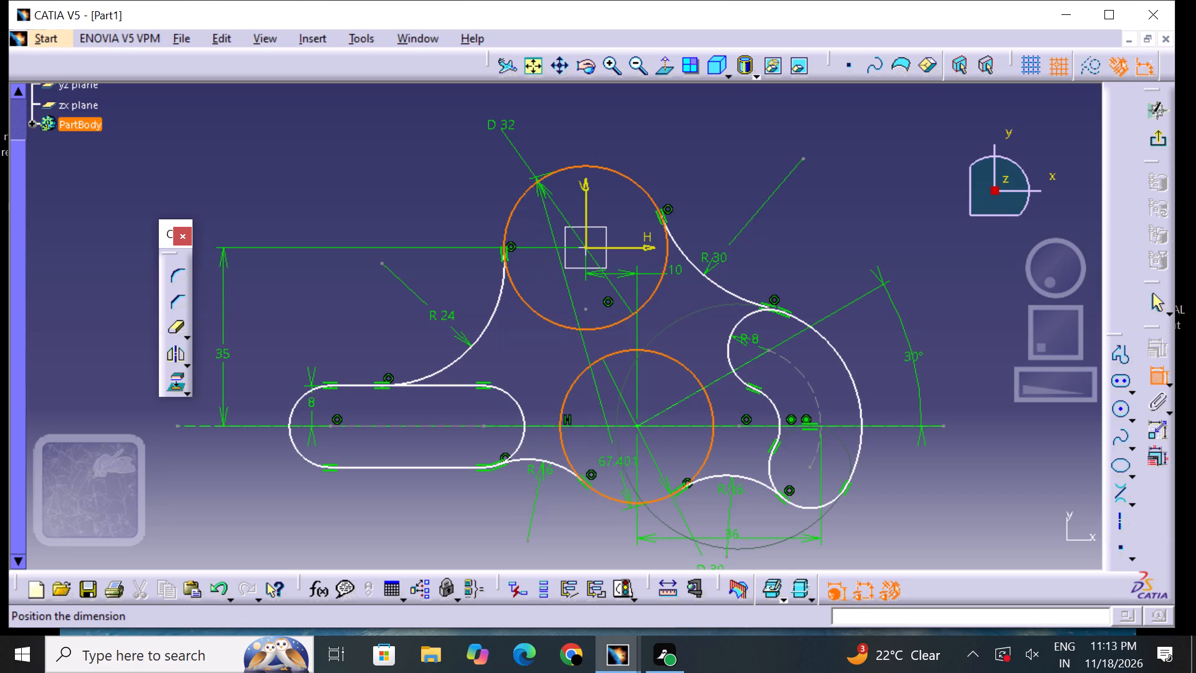
{"action": "right_click", "coordinate": [620, 454]}
{"action": "left_click", "coordinate": [679, 410]}
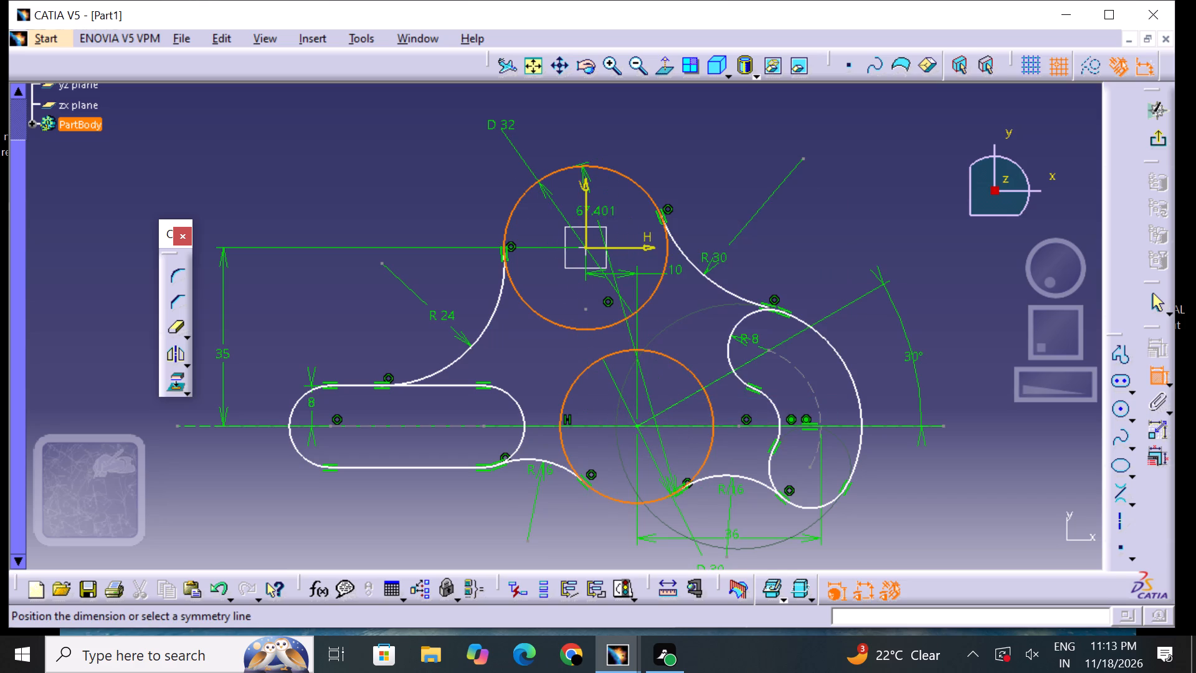
{"action": "left_click", "coordinate": [587, 207]}
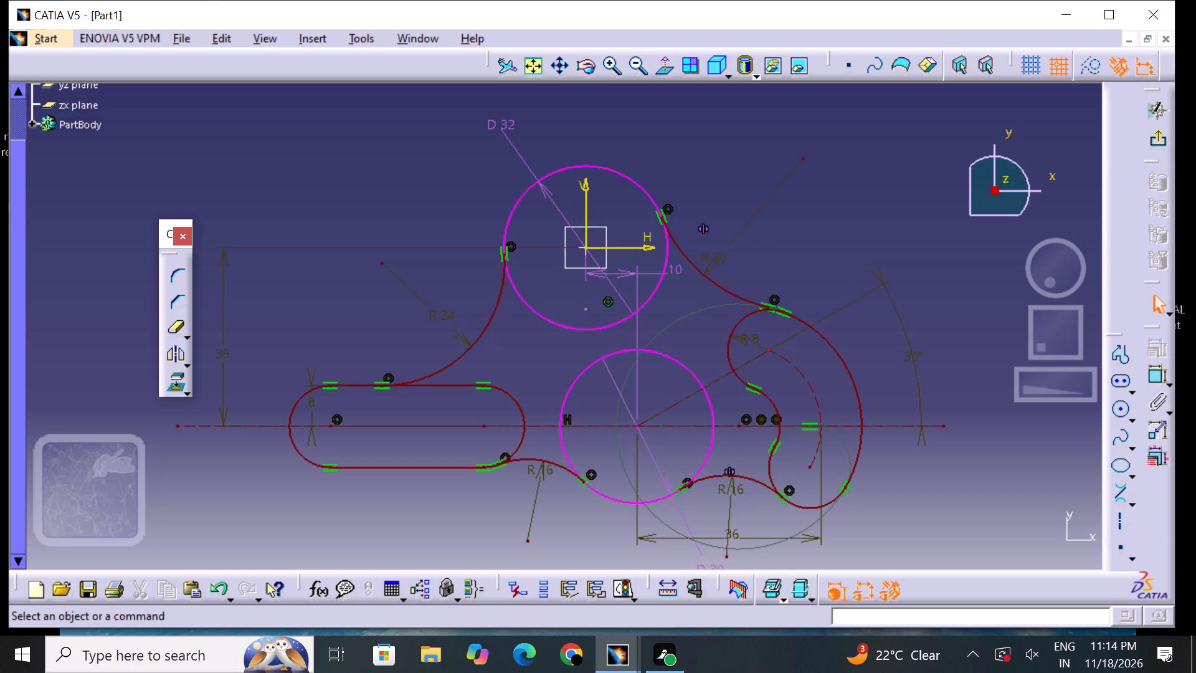
Undo the symmetry constraint between the upper circle and the lower middle circle.
{"action": "key", "text": "ctrl+z"}
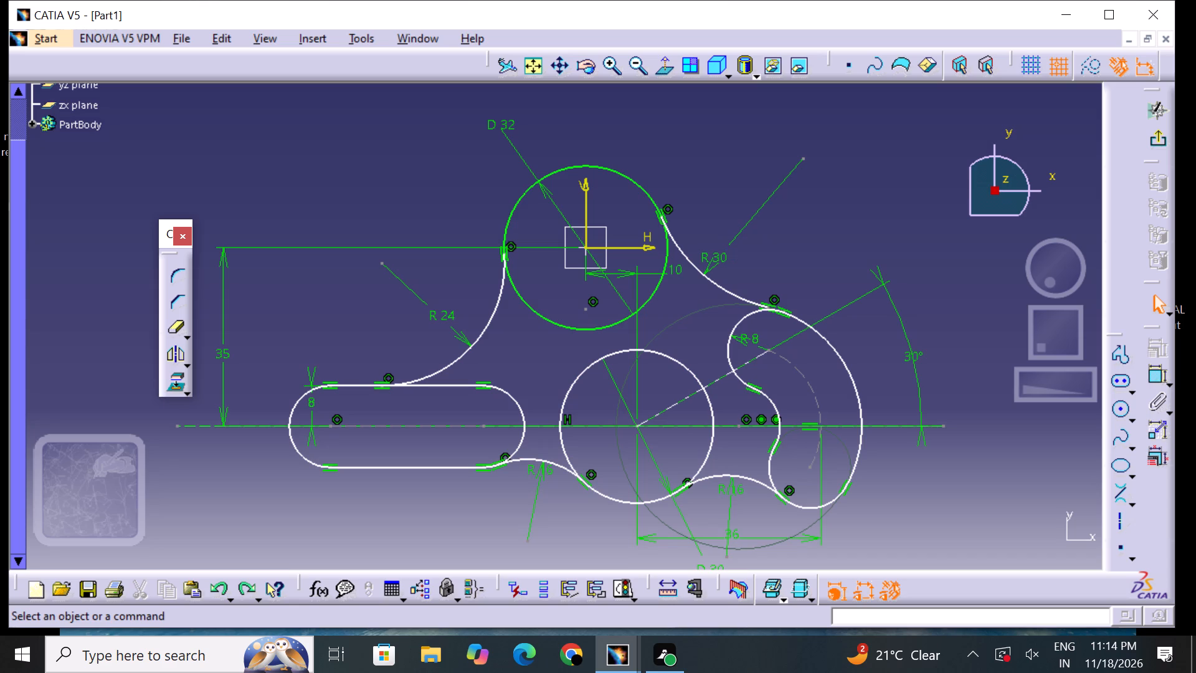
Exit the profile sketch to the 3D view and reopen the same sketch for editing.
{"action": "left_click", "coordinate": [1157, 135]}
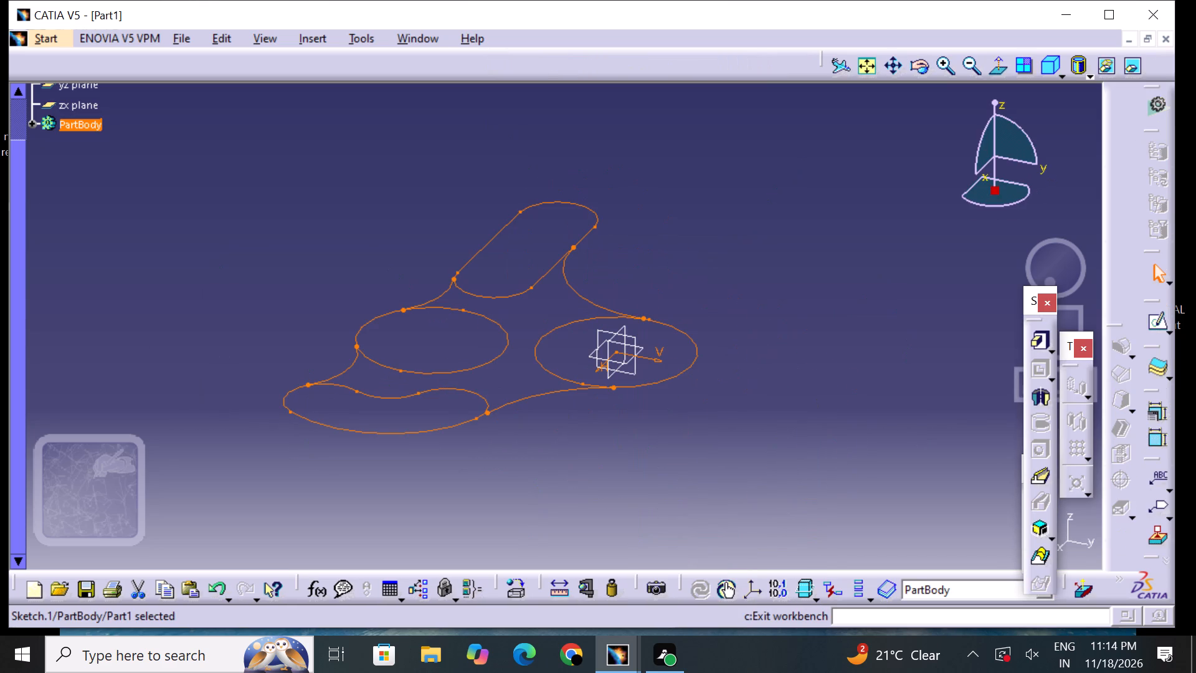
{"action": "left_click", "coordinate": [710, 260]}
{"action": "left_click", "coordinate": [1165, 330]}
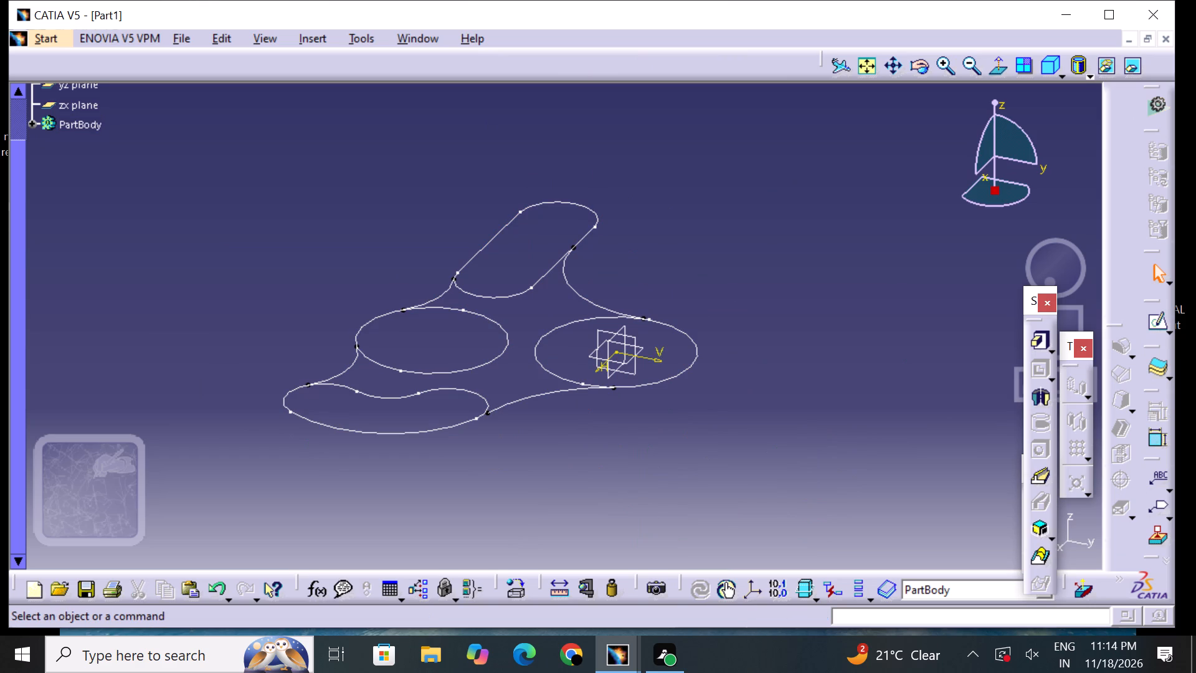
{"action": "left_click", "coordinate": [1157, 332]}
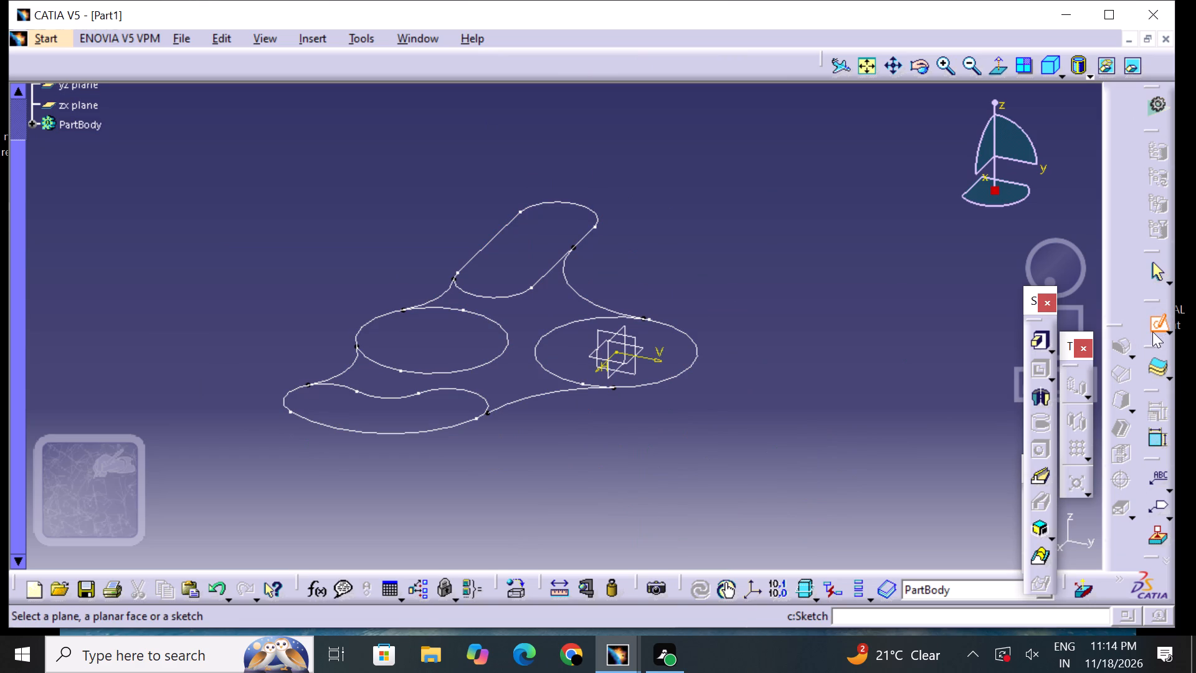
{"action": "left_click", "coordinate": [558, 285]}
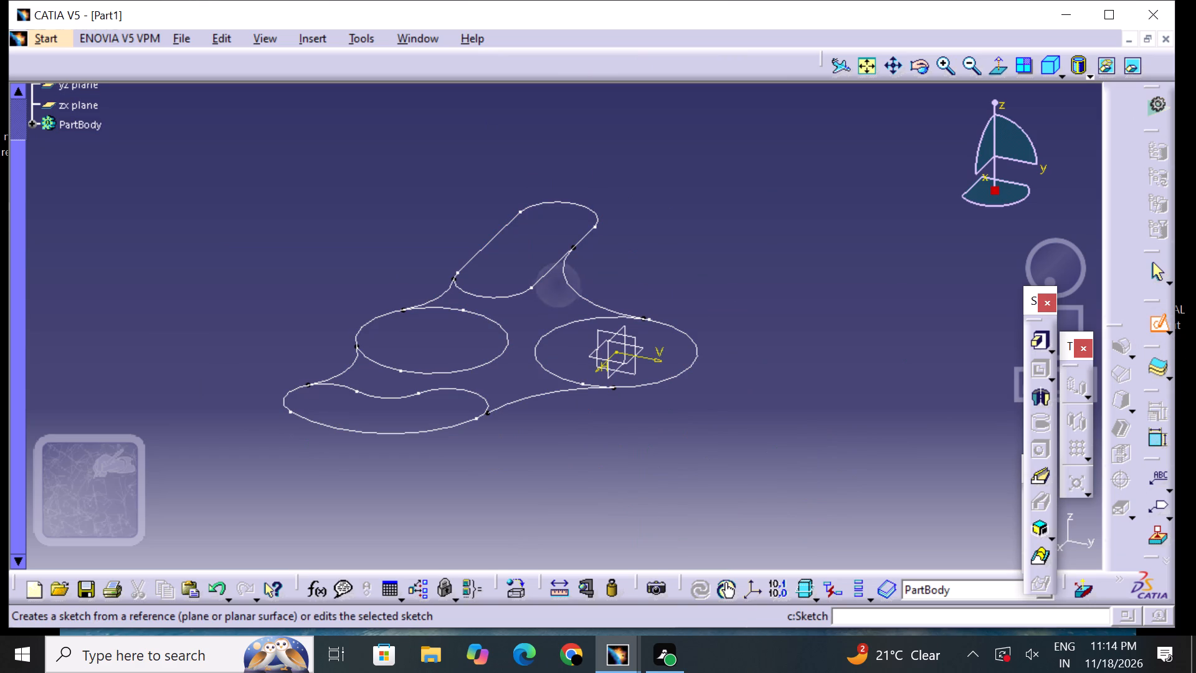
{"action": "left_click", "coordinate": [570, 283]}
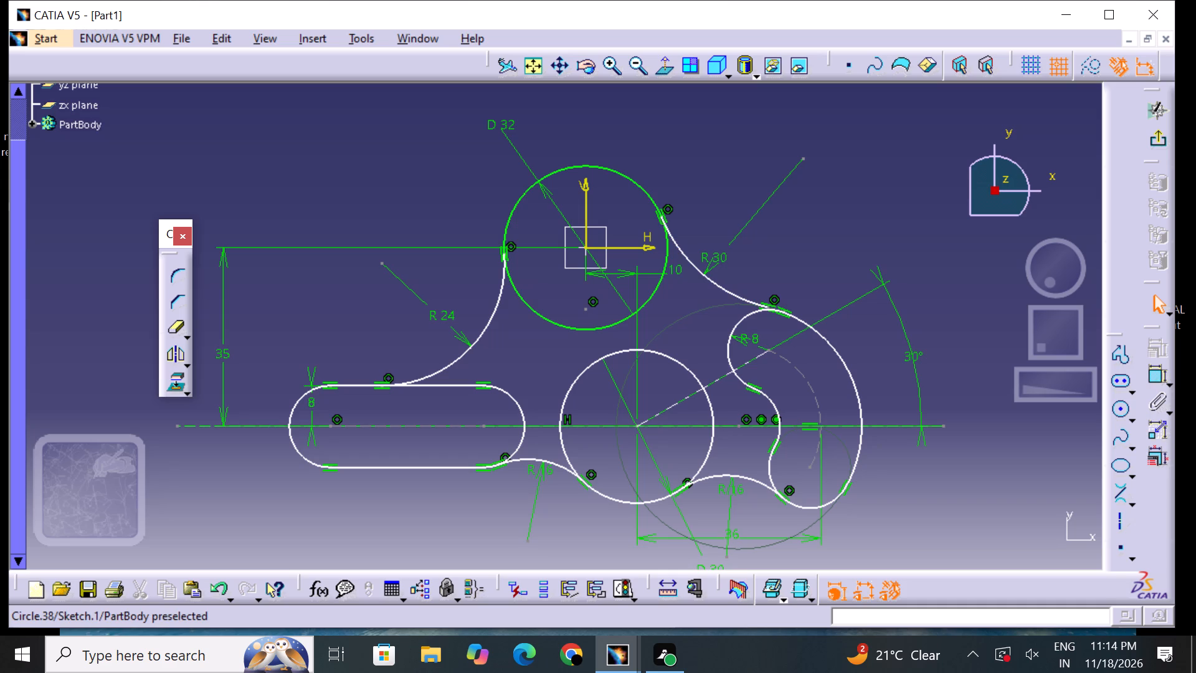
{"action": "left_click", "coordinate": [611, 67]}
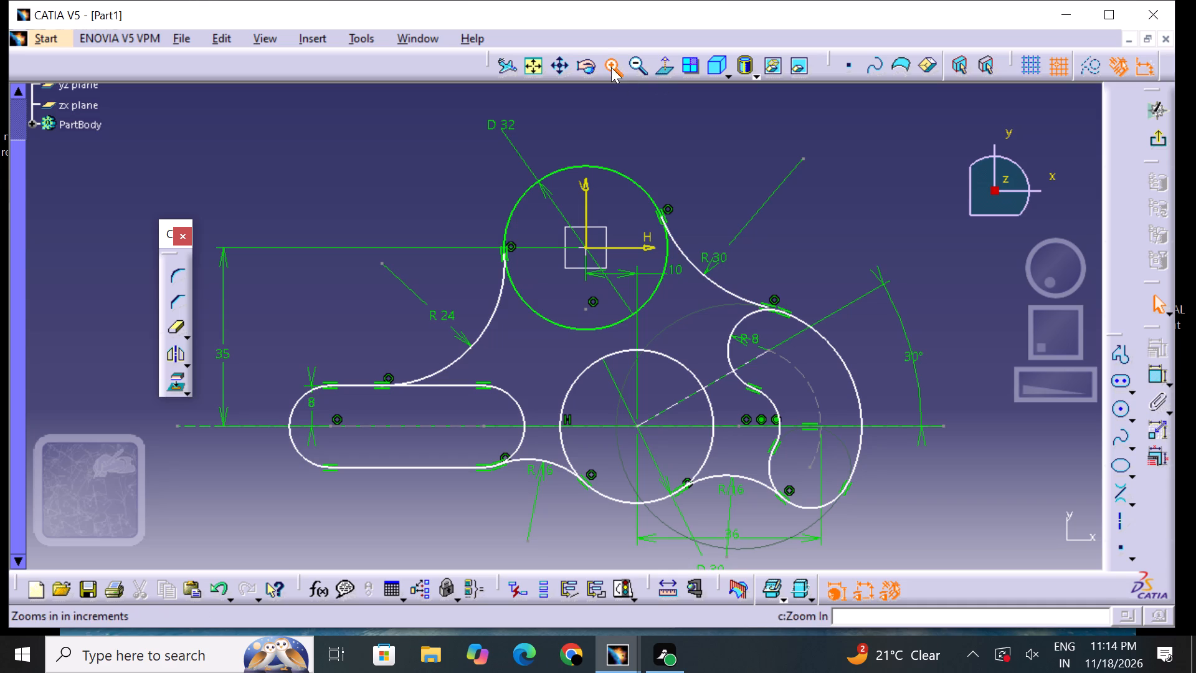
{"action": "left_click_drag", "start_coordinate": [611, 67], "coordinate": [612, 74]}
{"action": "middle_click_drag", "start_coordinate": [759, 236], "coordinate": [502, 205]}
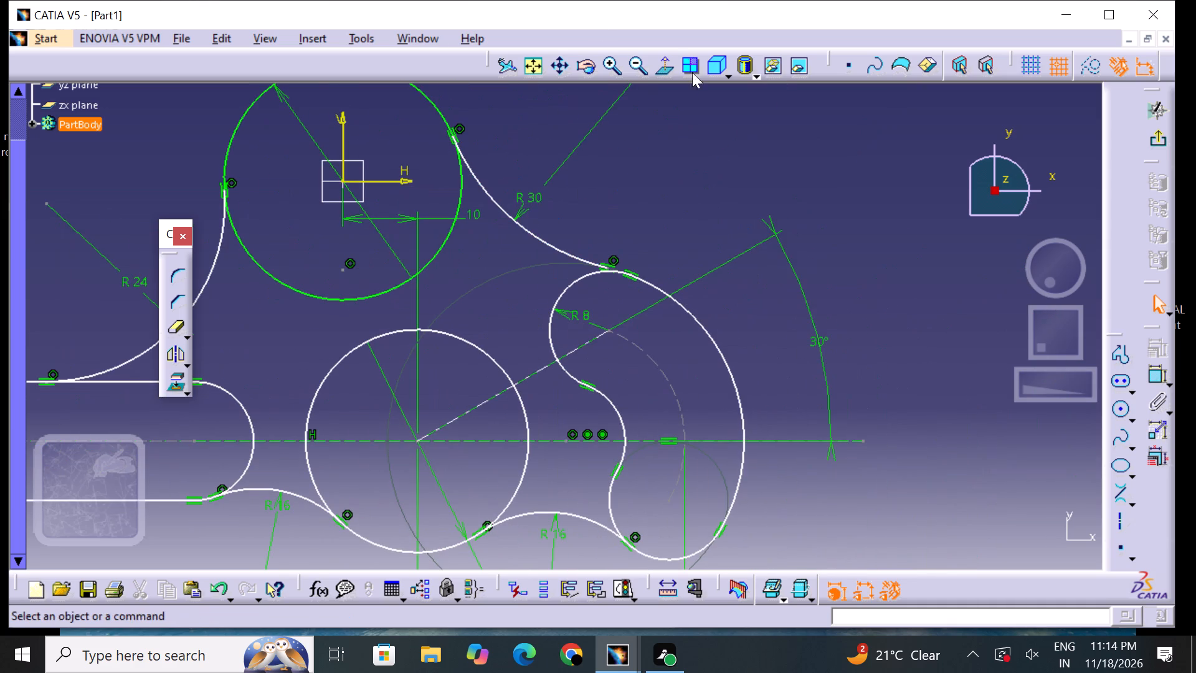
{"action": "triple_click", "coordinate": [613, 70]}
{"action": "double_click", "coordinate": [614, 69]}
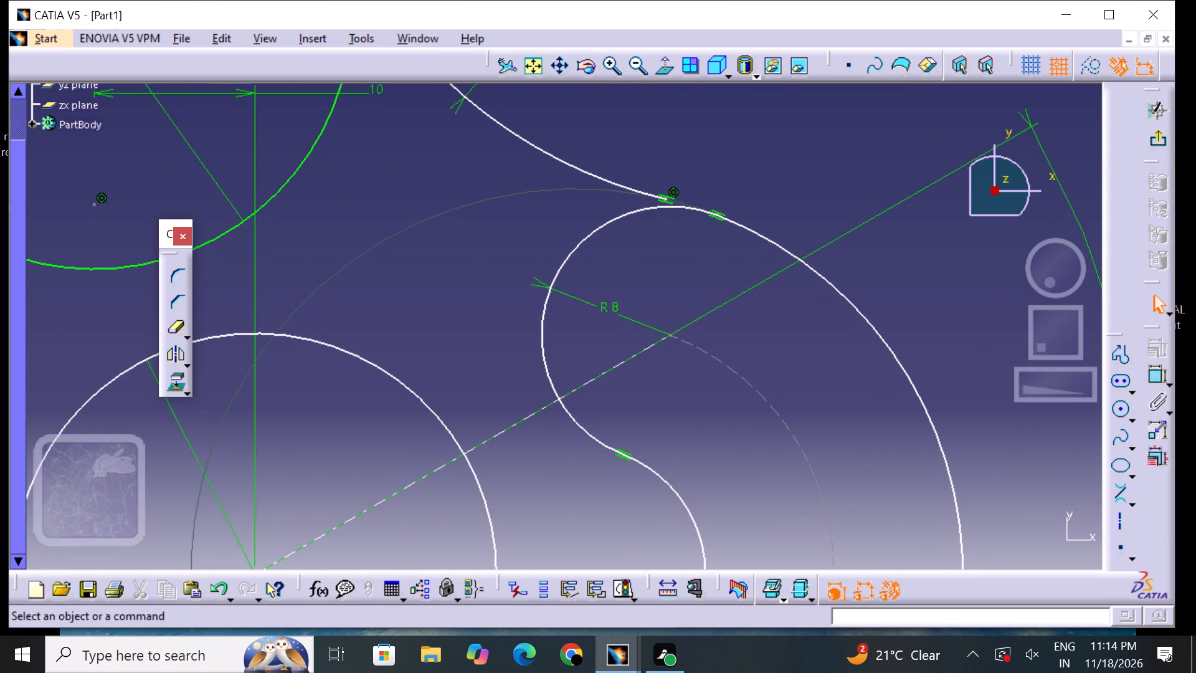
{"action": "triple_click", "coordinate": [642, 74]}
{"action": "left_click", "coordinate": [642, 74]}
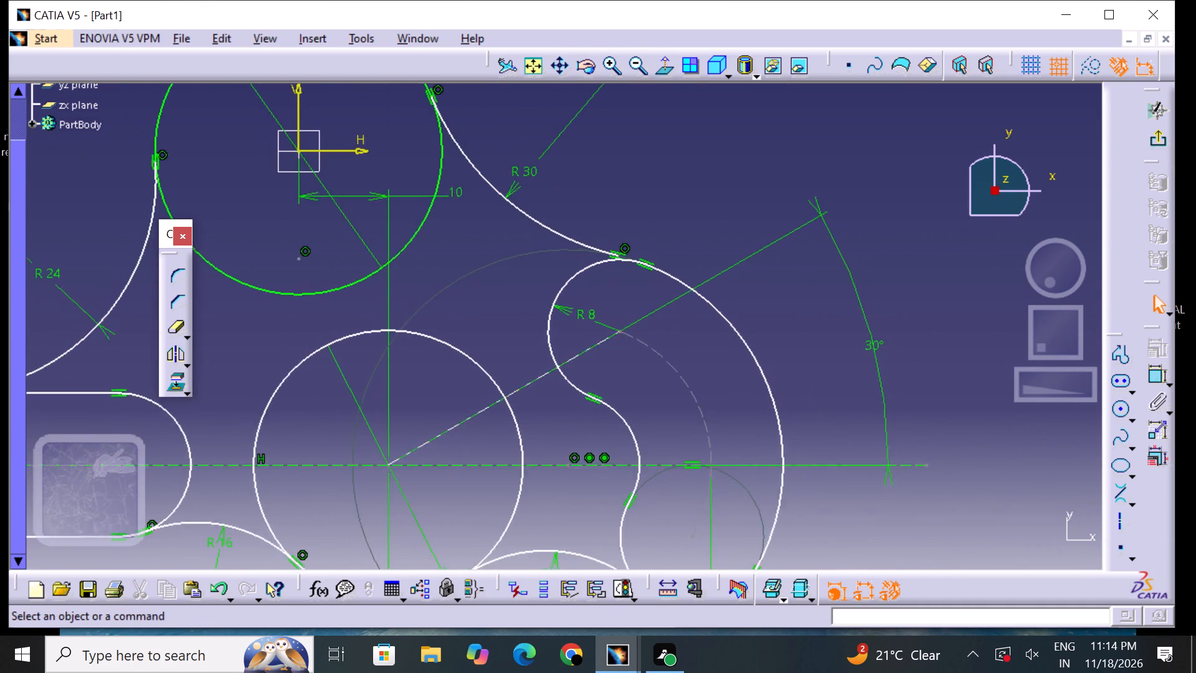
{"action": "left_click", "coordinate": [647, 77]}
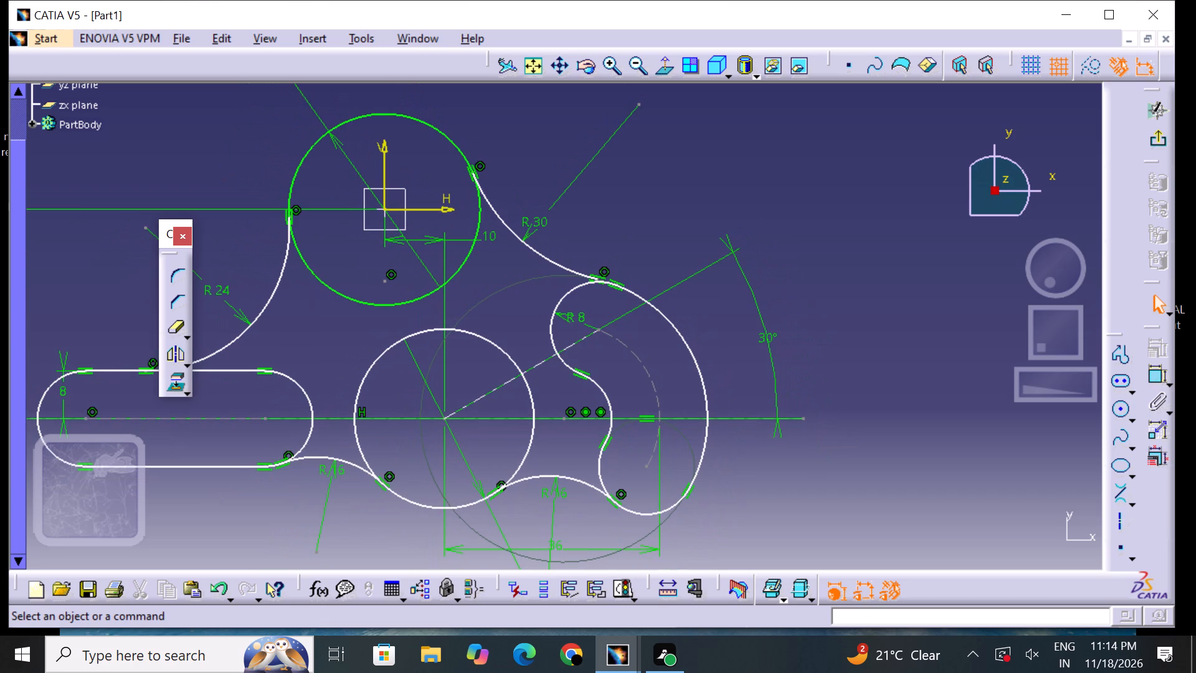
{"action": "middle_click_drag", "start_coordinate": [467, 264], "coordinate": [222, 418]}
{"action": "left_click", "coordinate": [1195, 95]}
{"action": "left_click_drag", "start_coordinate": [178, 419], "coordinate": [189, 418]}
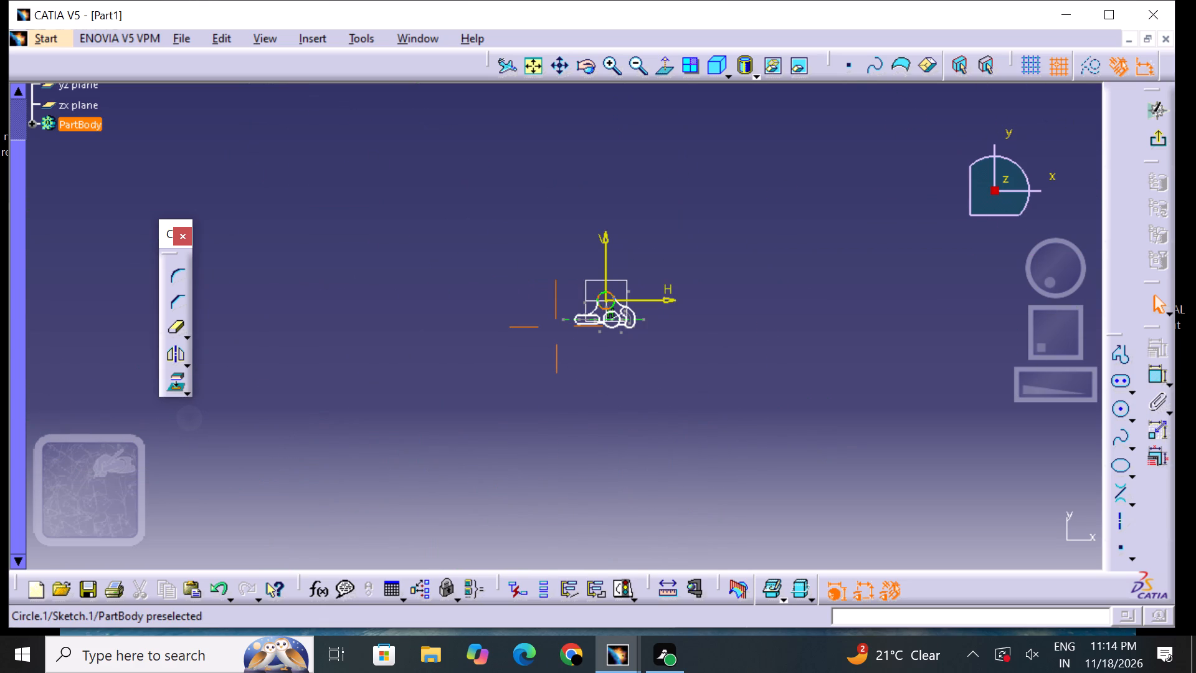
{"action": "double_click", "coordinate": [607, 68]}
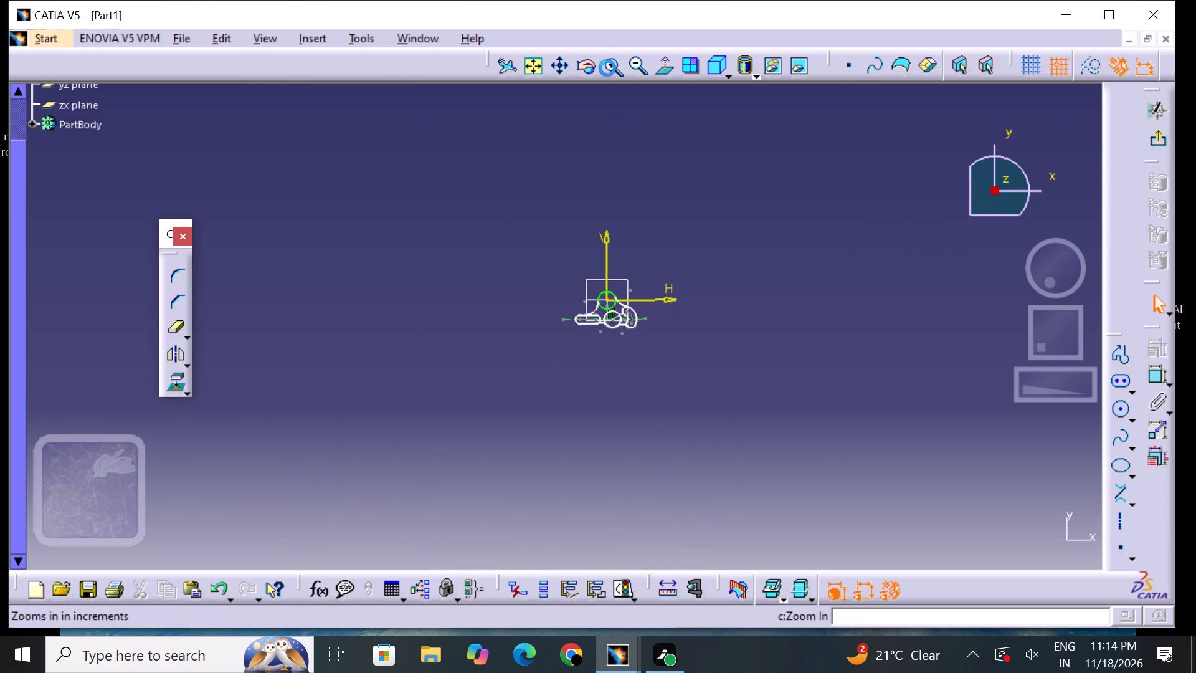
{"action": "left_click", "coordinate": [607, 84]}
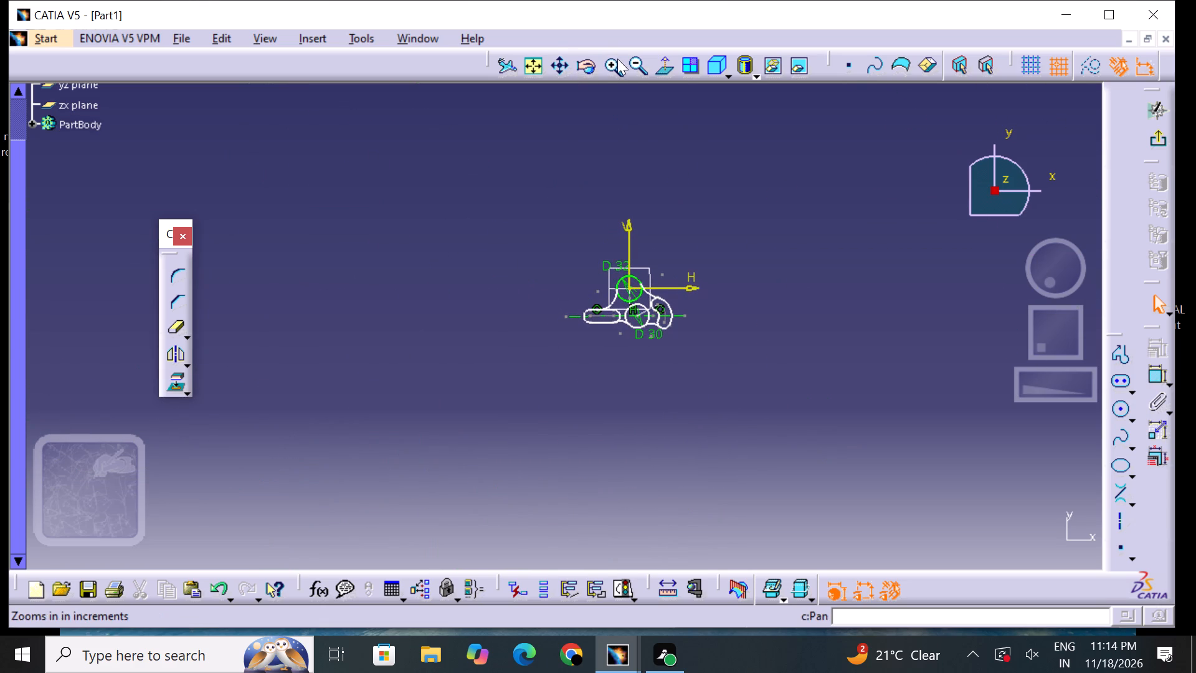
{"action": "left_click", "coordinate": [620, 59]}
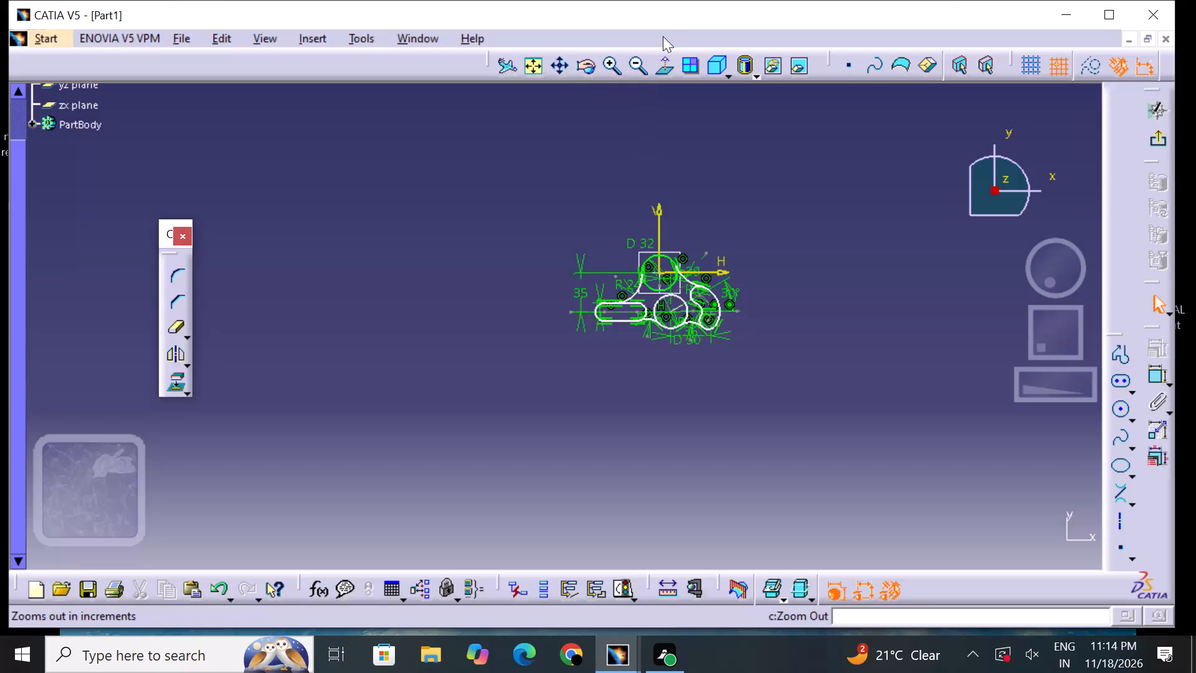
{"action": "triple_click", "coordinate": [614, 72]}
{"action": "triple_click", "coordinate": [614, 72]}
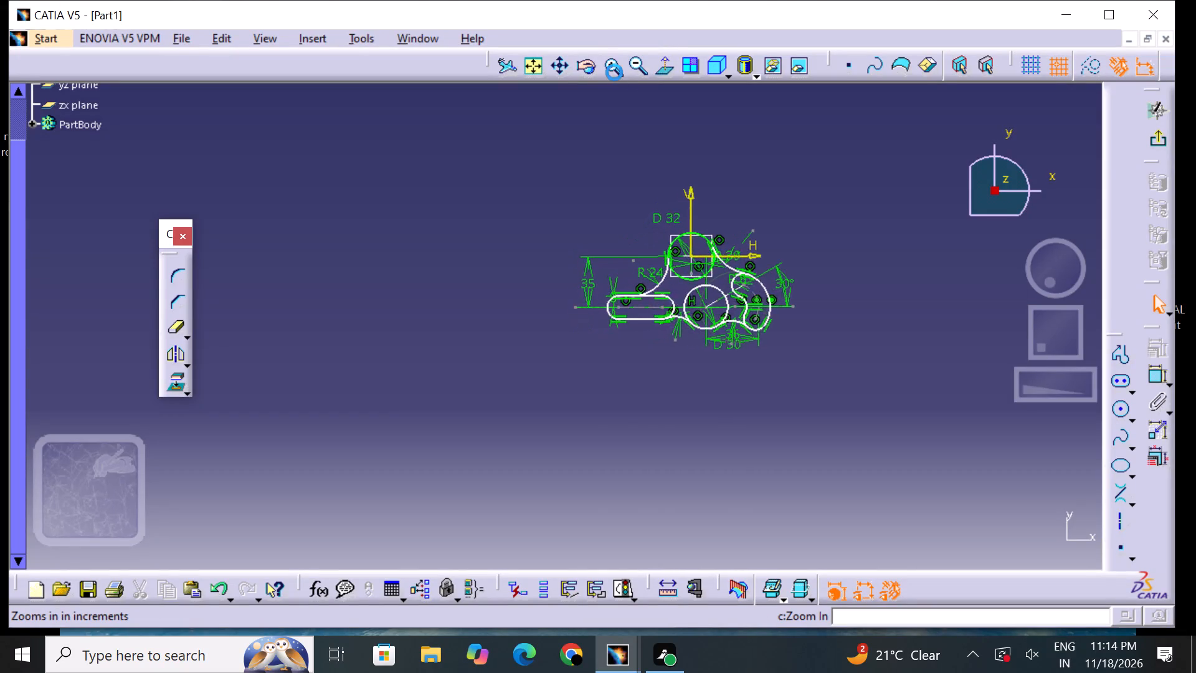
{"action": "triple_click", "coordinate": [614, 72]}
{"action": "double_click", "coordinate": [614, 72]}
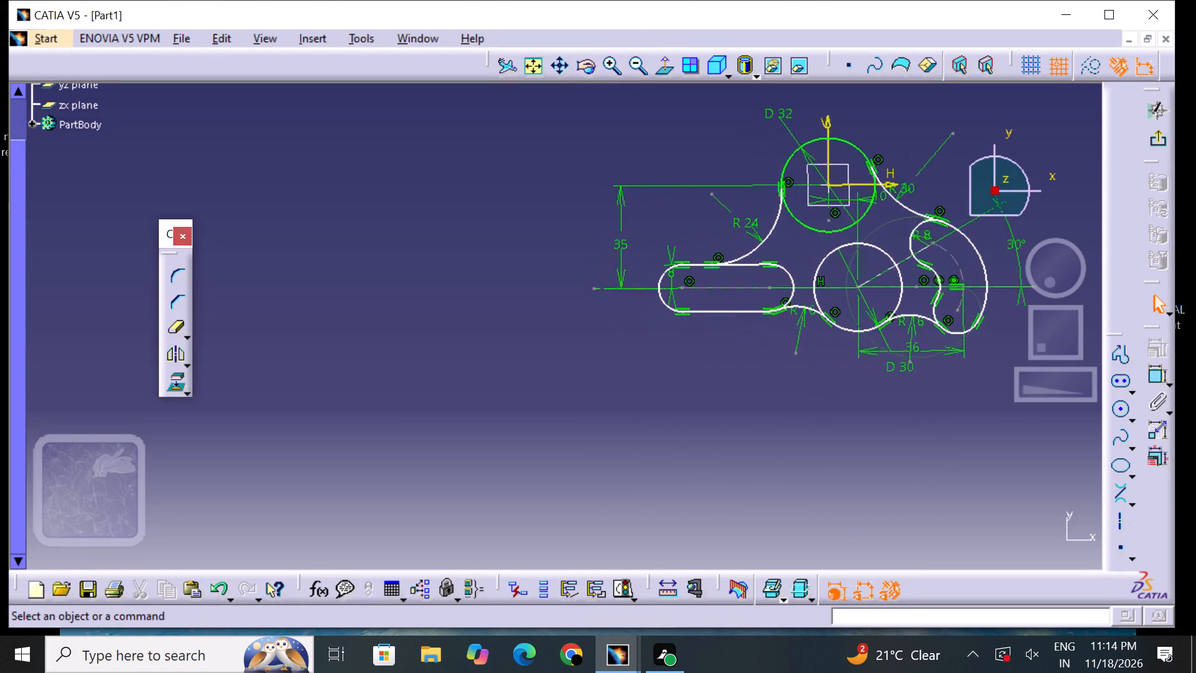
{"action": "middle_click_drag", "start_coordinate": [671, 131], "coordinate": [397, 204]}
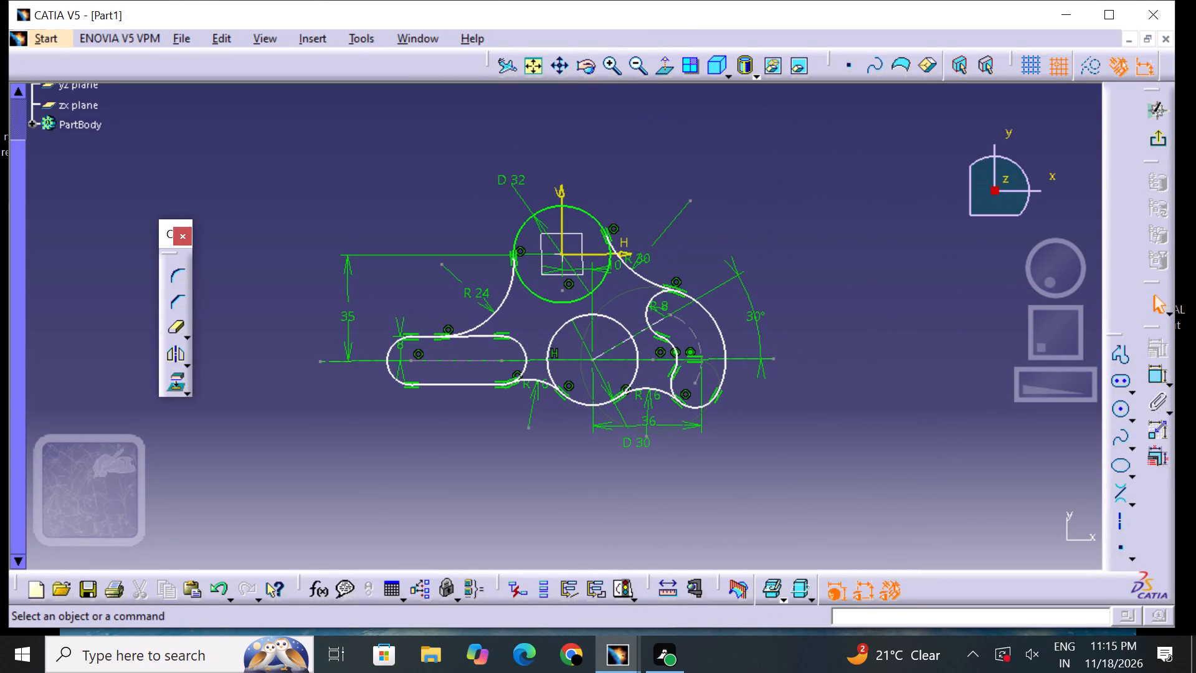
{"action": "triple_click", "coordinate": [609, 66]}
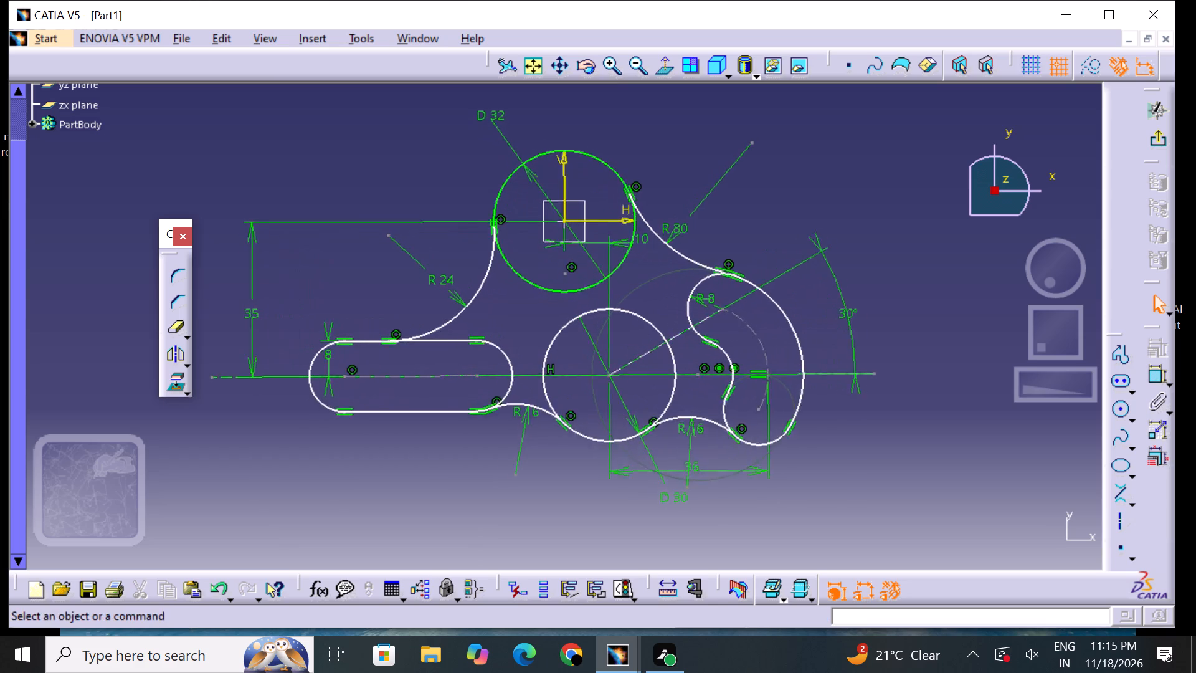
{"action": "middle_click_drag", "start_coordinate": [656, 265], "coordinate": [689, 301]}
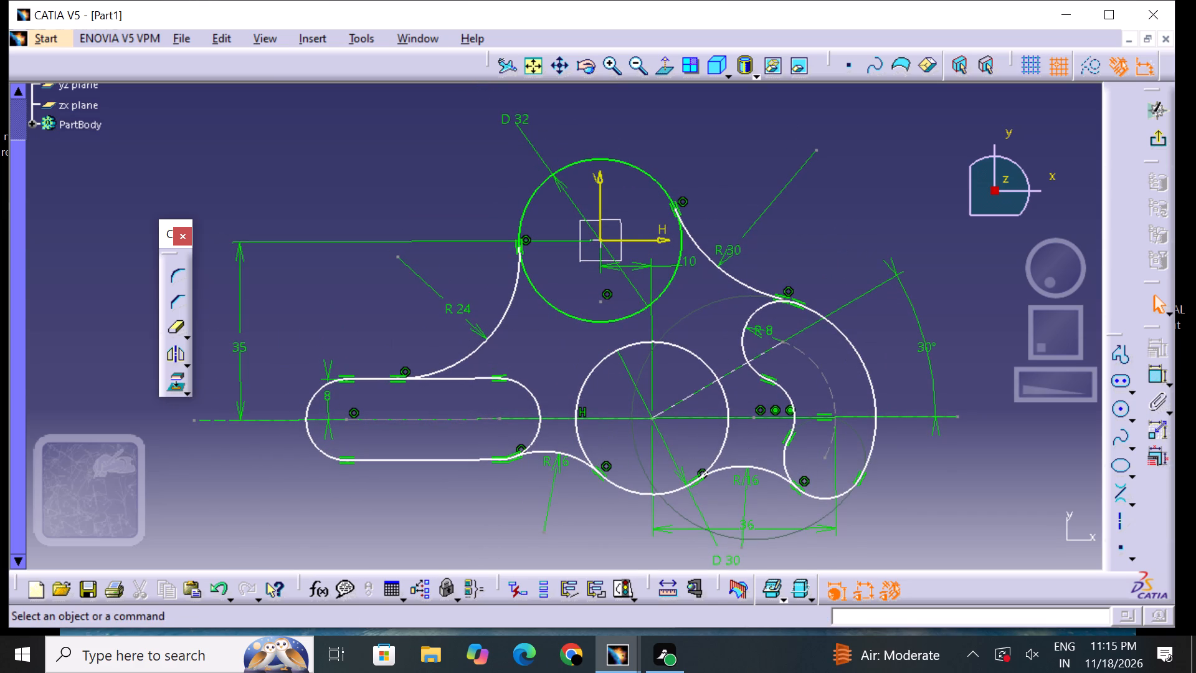
Dimension the centre line of the straight elongated hole and set its length to 10 mm.
{"action": "left_click", "coordinate": [1165, 368]}
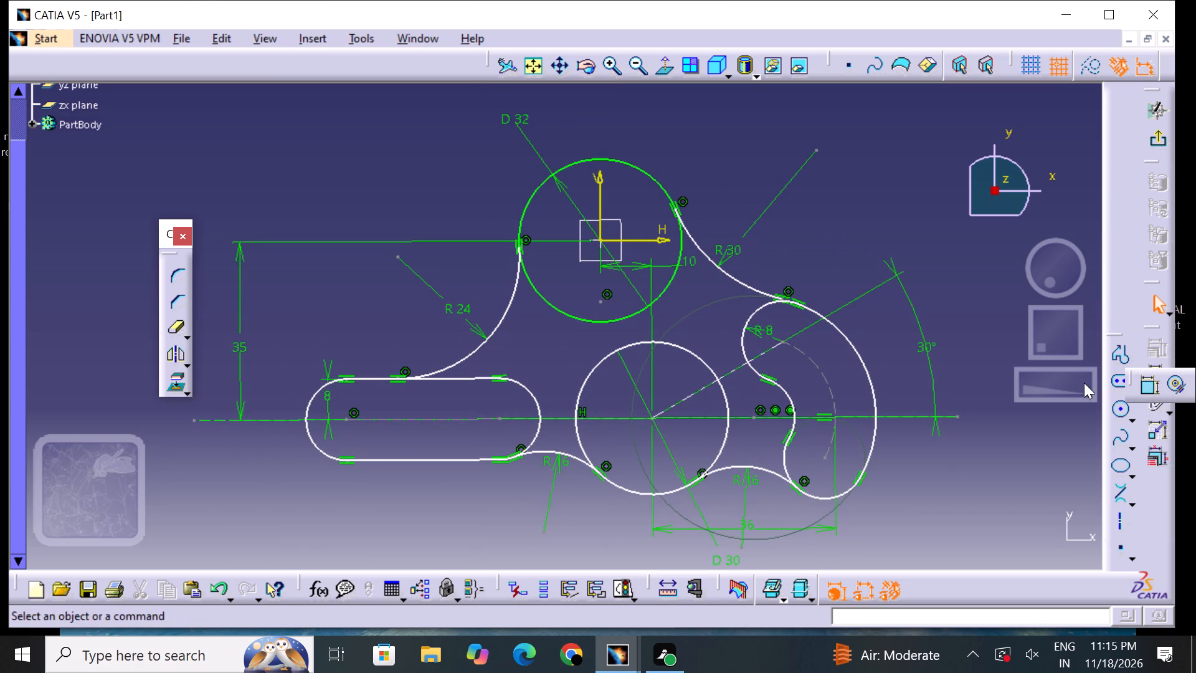
{"action": "left_click", "coordinate": [1149, 384]}
{"action": "left_click", "coordinate": [439, 428]}
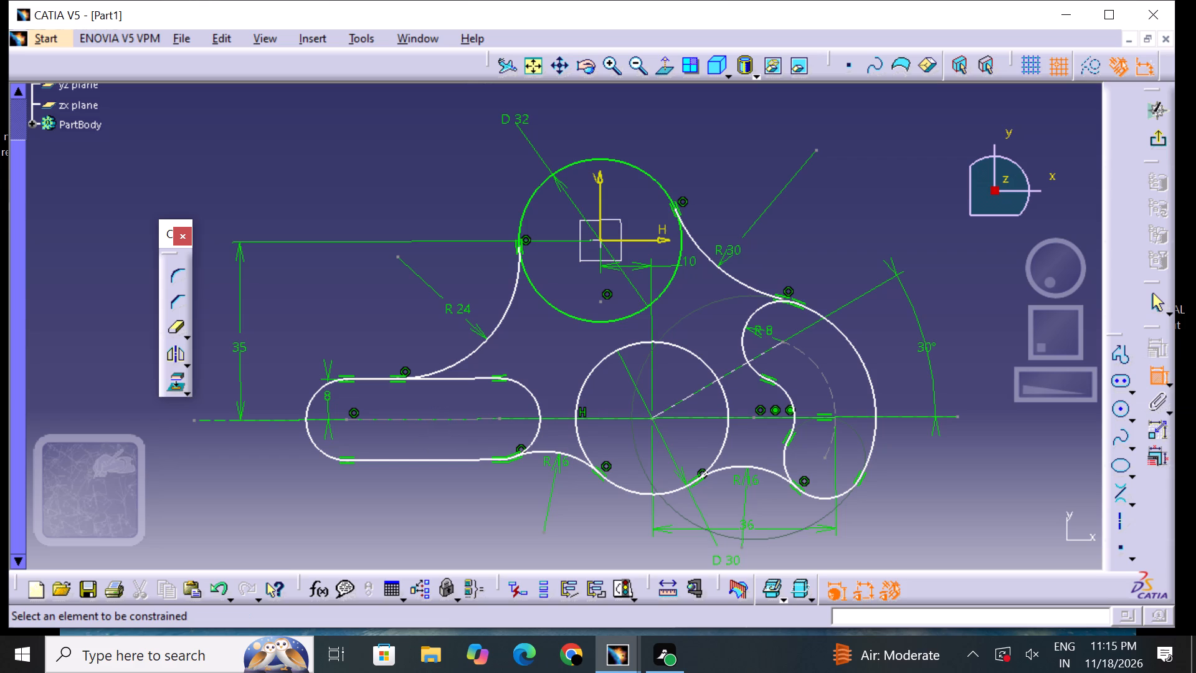
{"action": "left_click", "coordinate": [425, 417]}
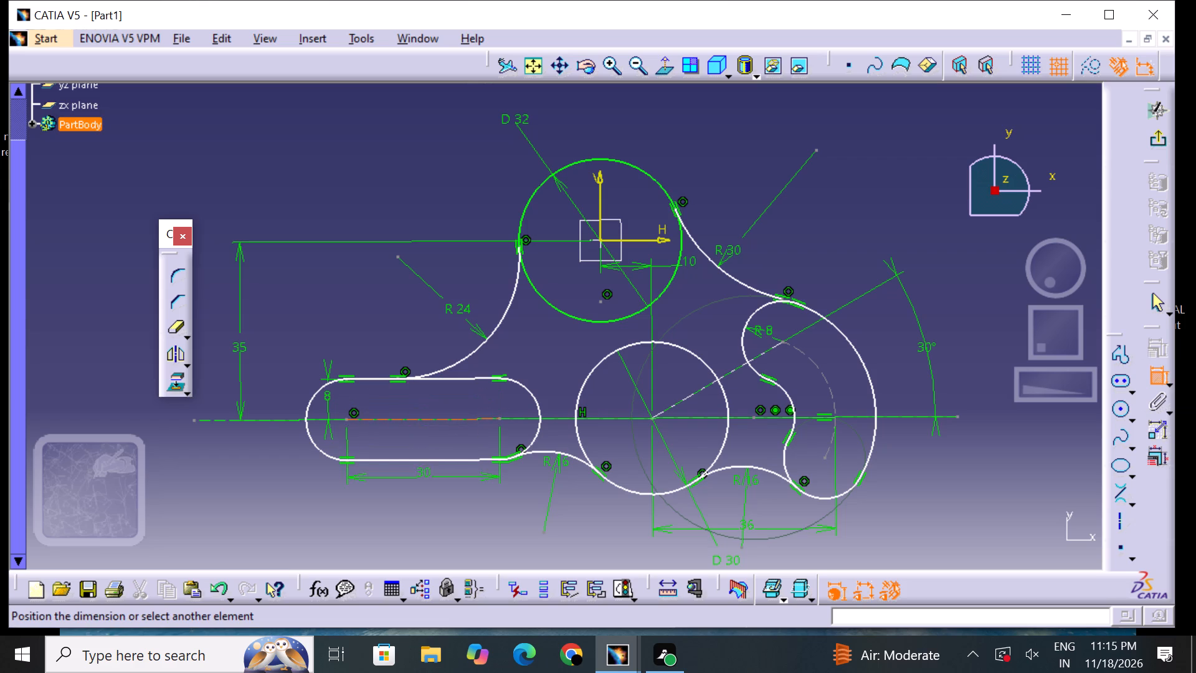
{"action": "left_click", "coordinate": [430, 498]}
{"action": "double_click", "coordinate": [432, 495]}
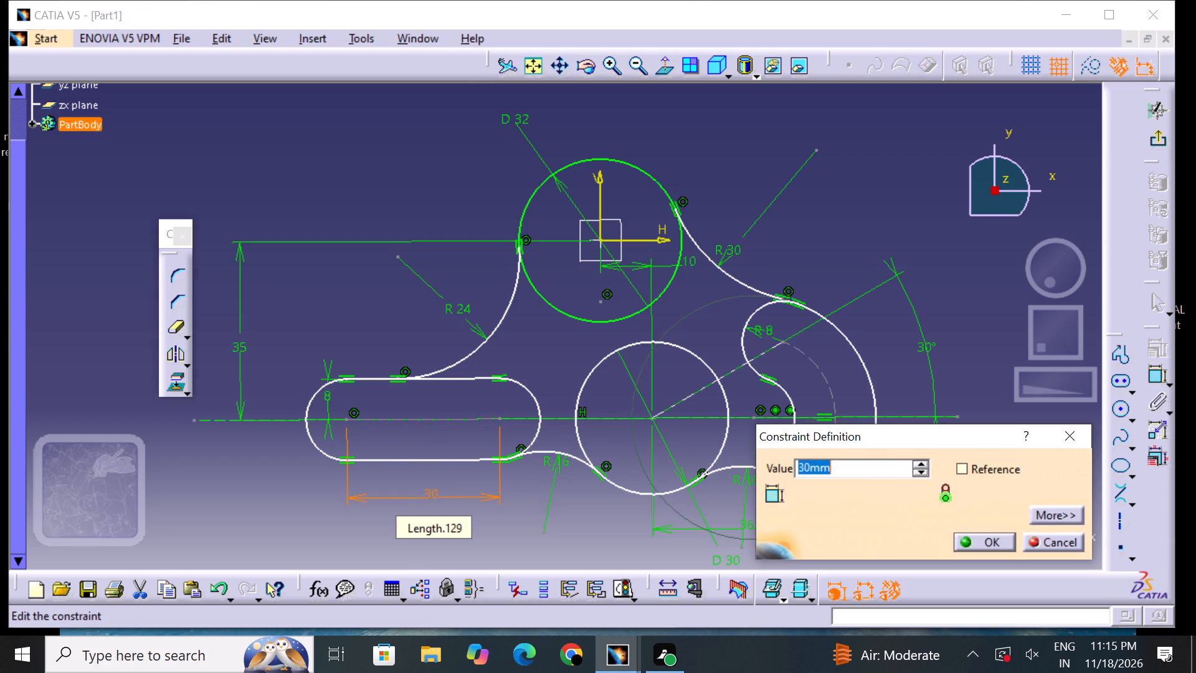
{"action": "key", "text": "BackSpace"}
{"action": "type", "text": "10"}
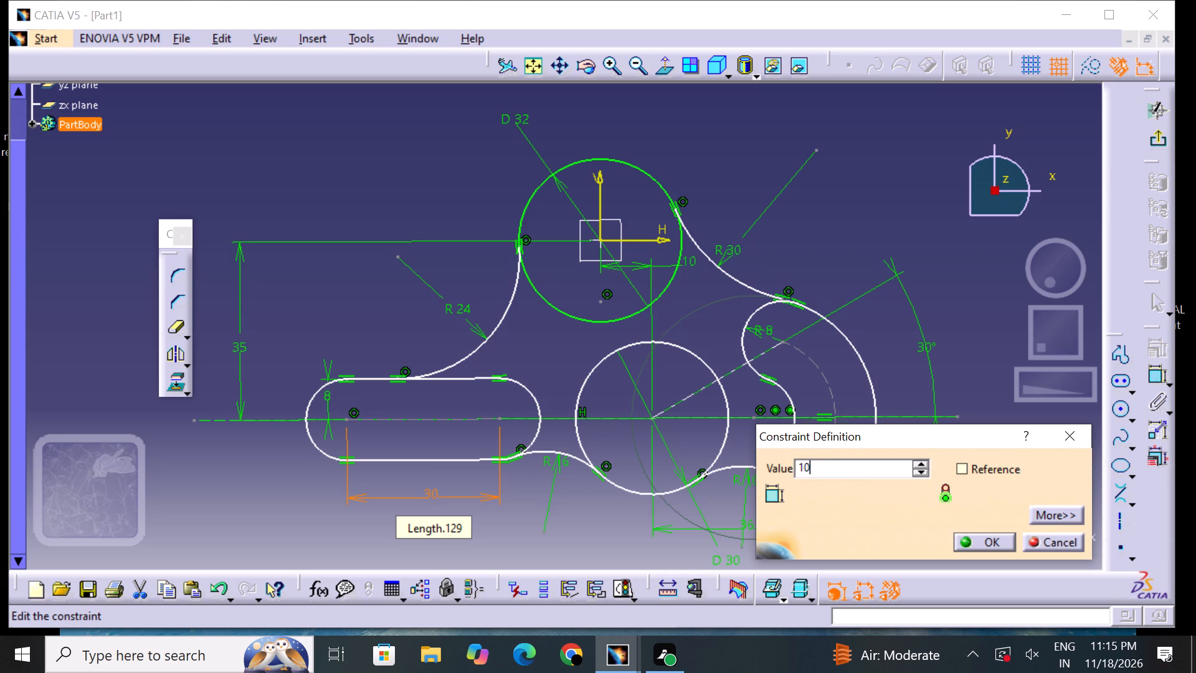
{"action": "key", "text": "Return"}
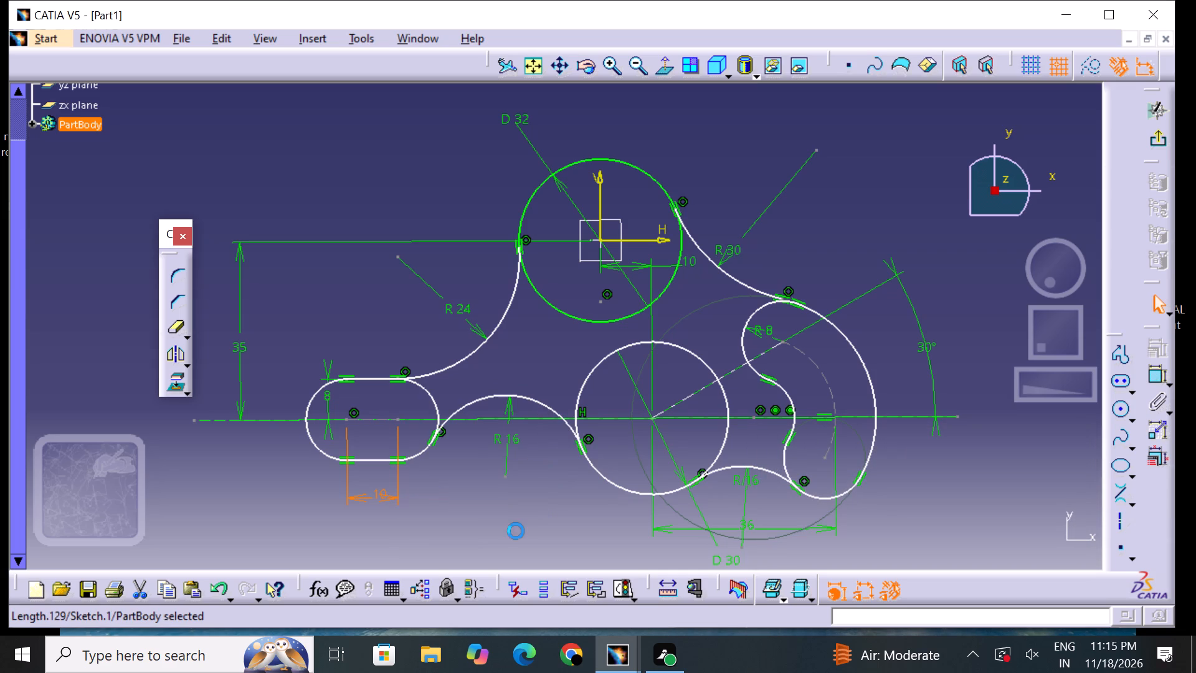
{"action": "left_click", "coordinate": [516, 531]}
Add a horizontal dimension from the straight elongated hole's outer centre point to the curved hole's dashed centre arc and set it to 81 mm.
{"action": "middle_click_drag", "start_coordinate": [555, 494], "coordinate": [588, 419]}
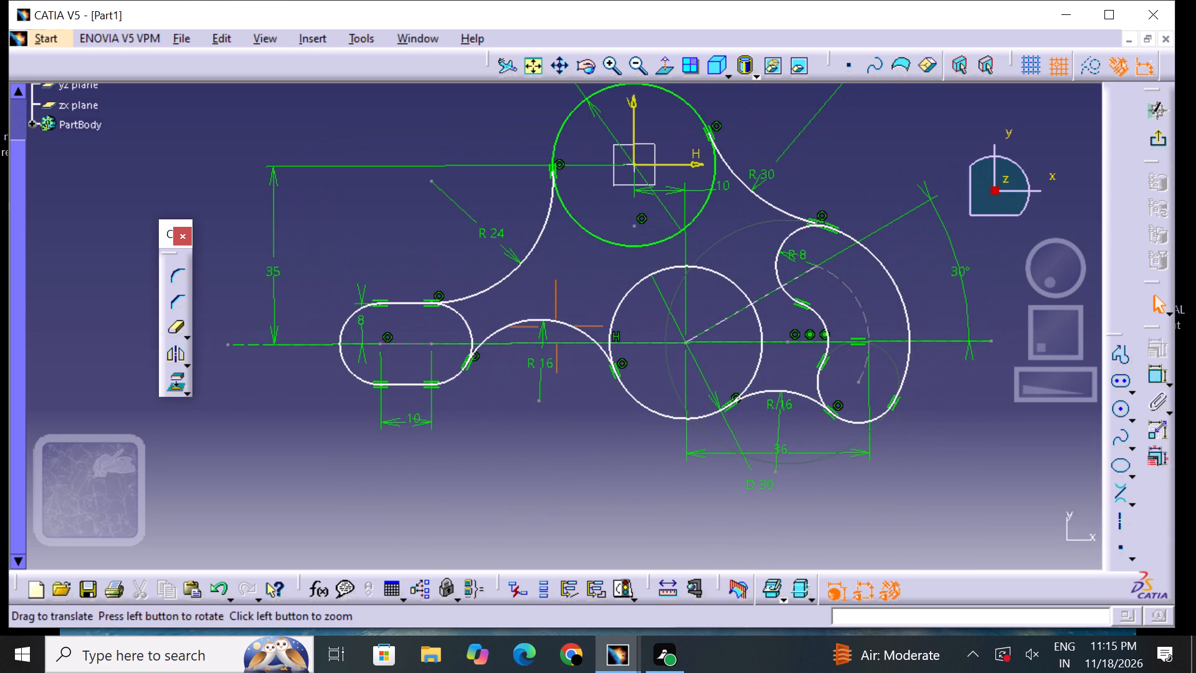
{"action": "middle_click_drag", "start_coordinate": [588, 419], "coordinate": [586, 421]}
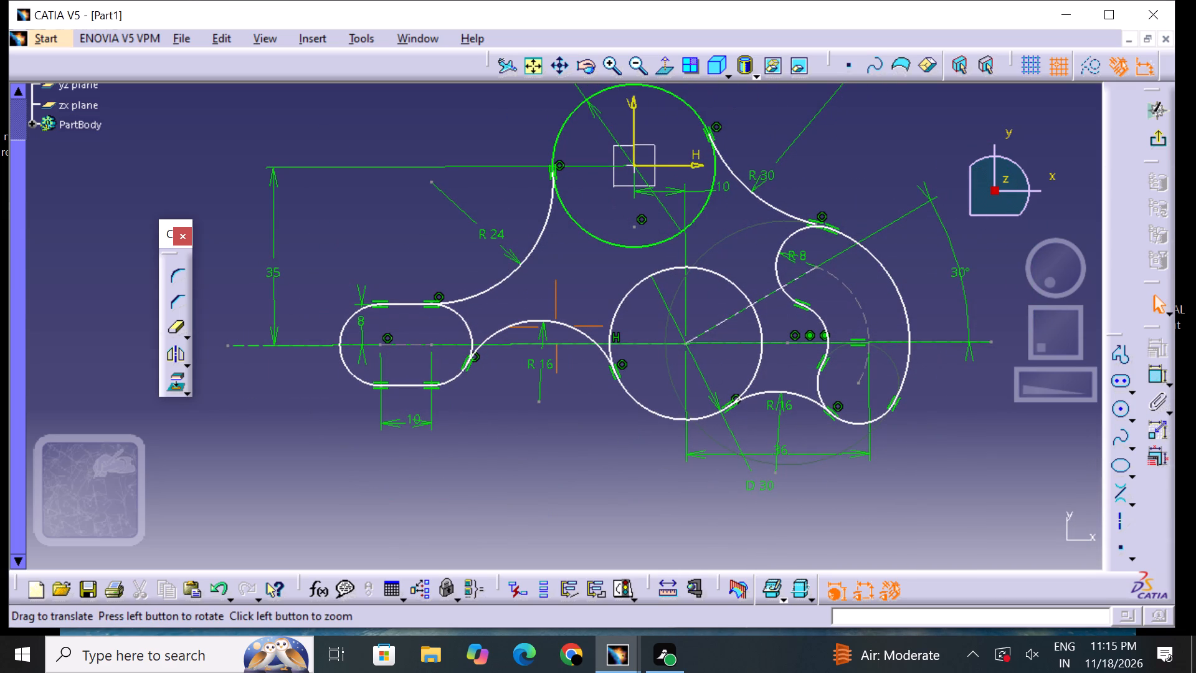
{"action": "left_click", "coordinate": [1157, 376]}
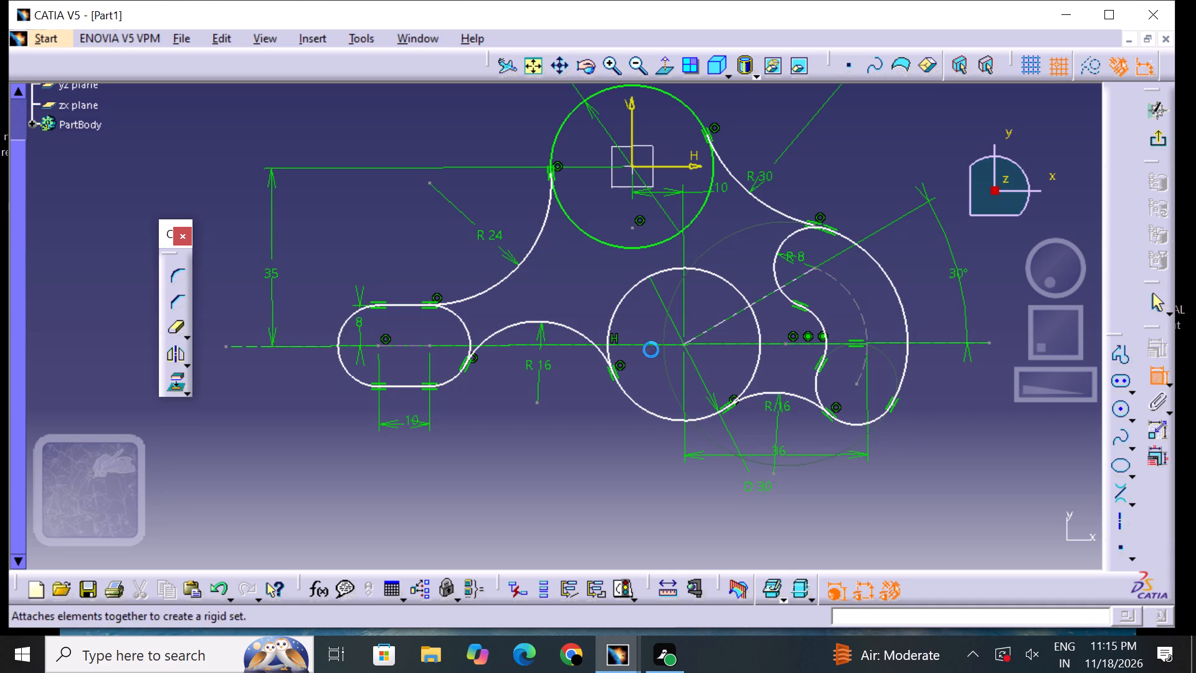
{"action": "left_click", "coordinate": [381, 347]}
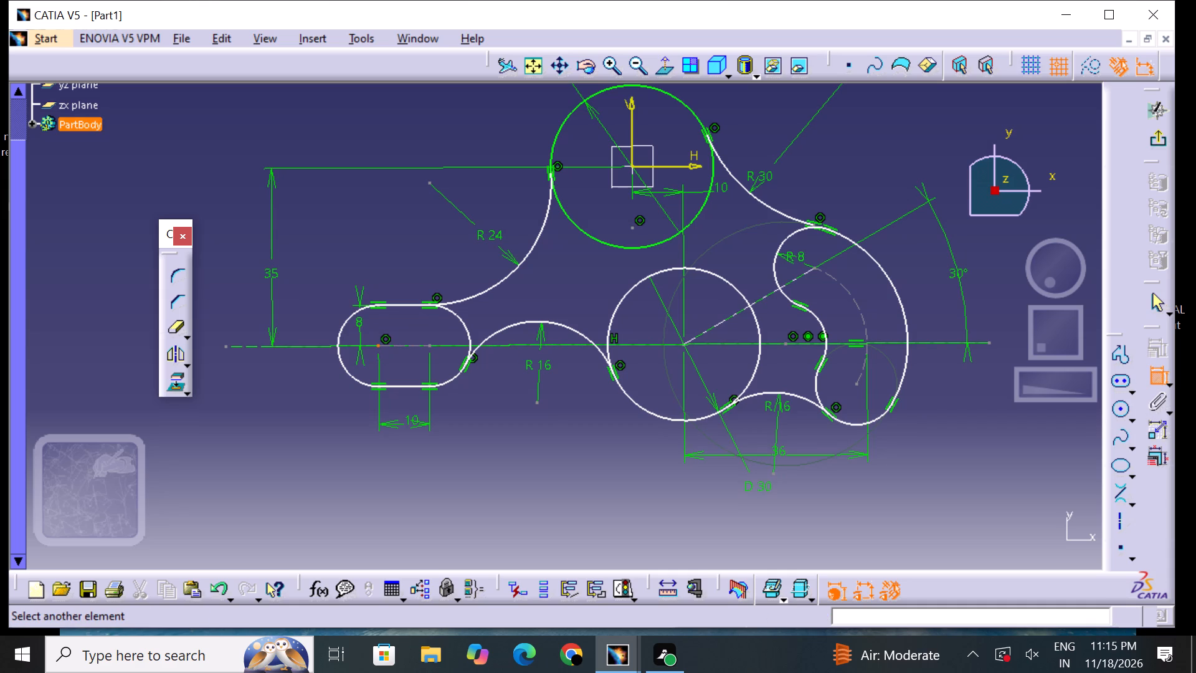
{"action": "left_click", "coordinate": [867, 343]}
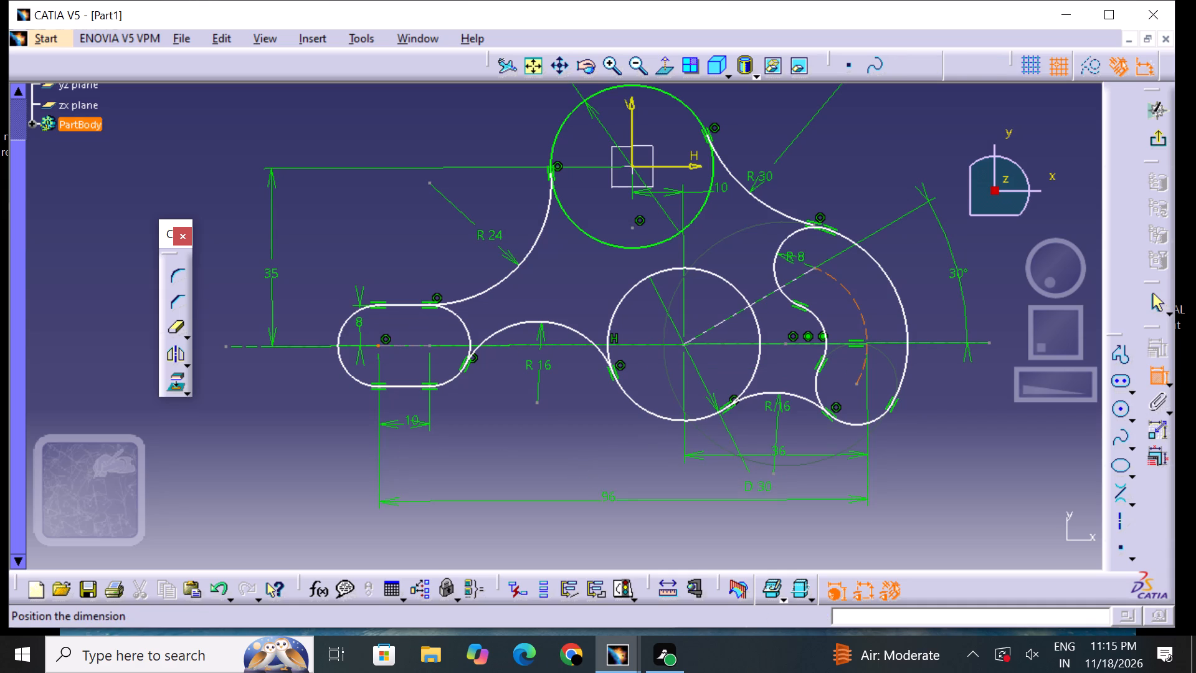
{"action": "left_click", "coordinate": [618, 502]}
{"action": "double_click", "coordinate": [612, 500]}
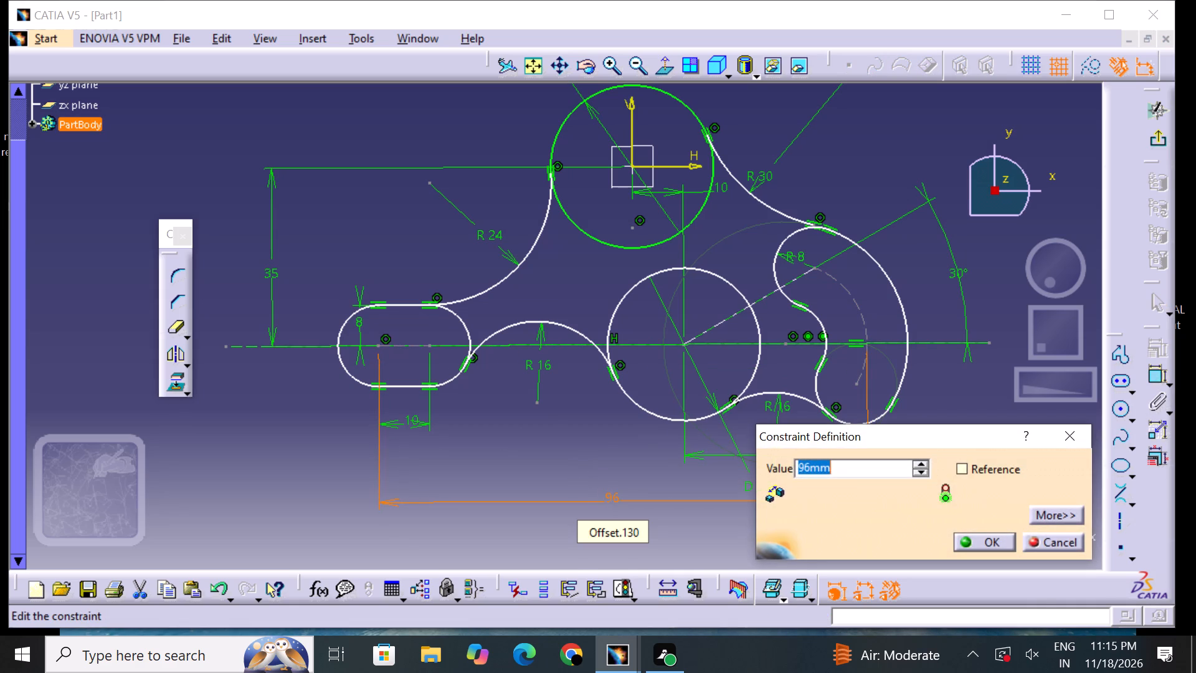
{"action": "key", "text": "BackSpace"}
{"action": "type", "text": "81"}
{"action": "key", "text": "Return"}
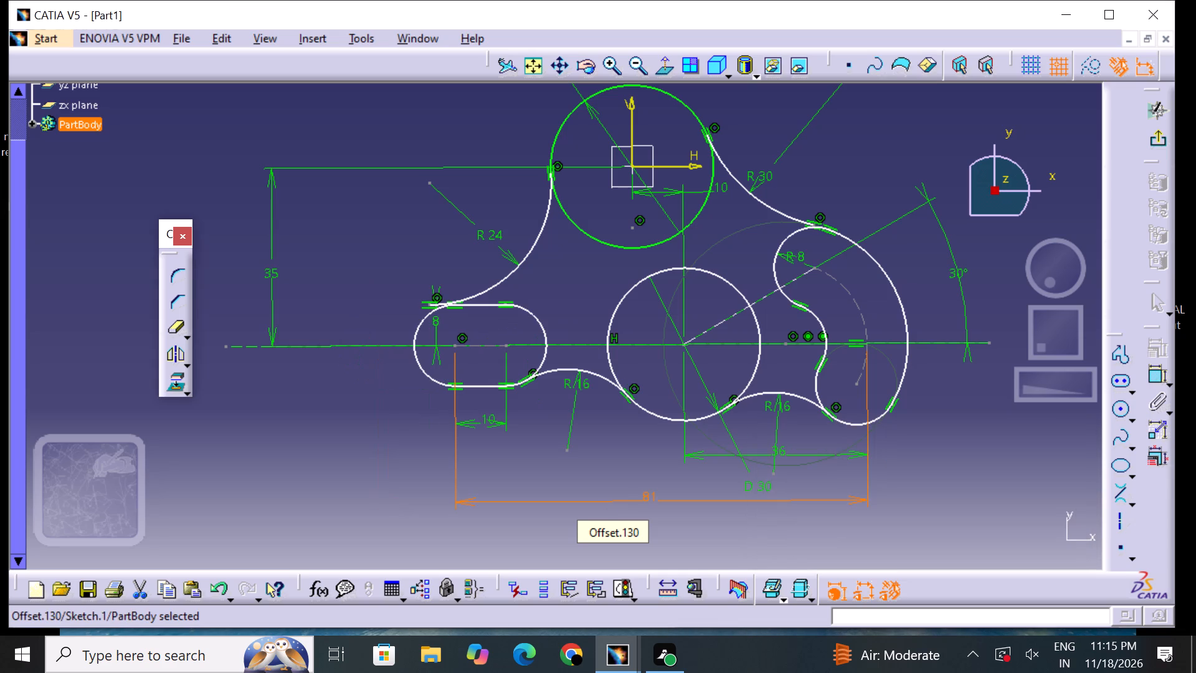
{"action": "left_click", "coordinate": [611, 489]}
{"action": "left_click", "coordinate": [651, 458]}
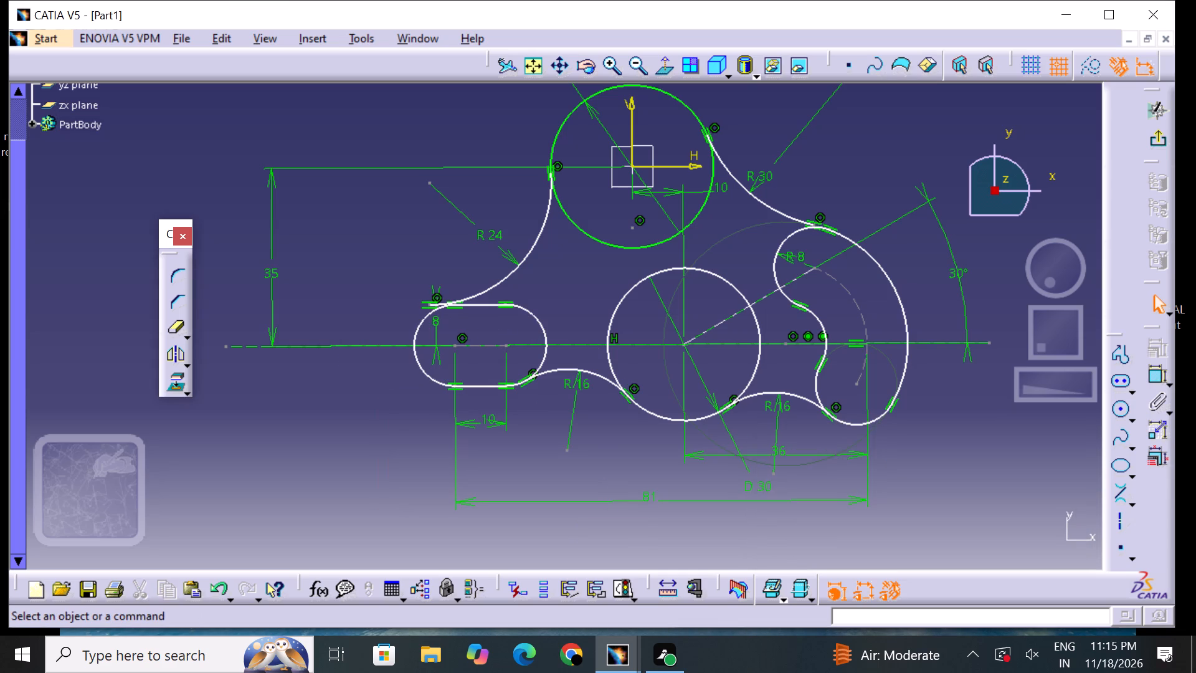
{"action": "middle_click_drag", "start_coordinate": [648, 452], "coordinate": [633, 504]}
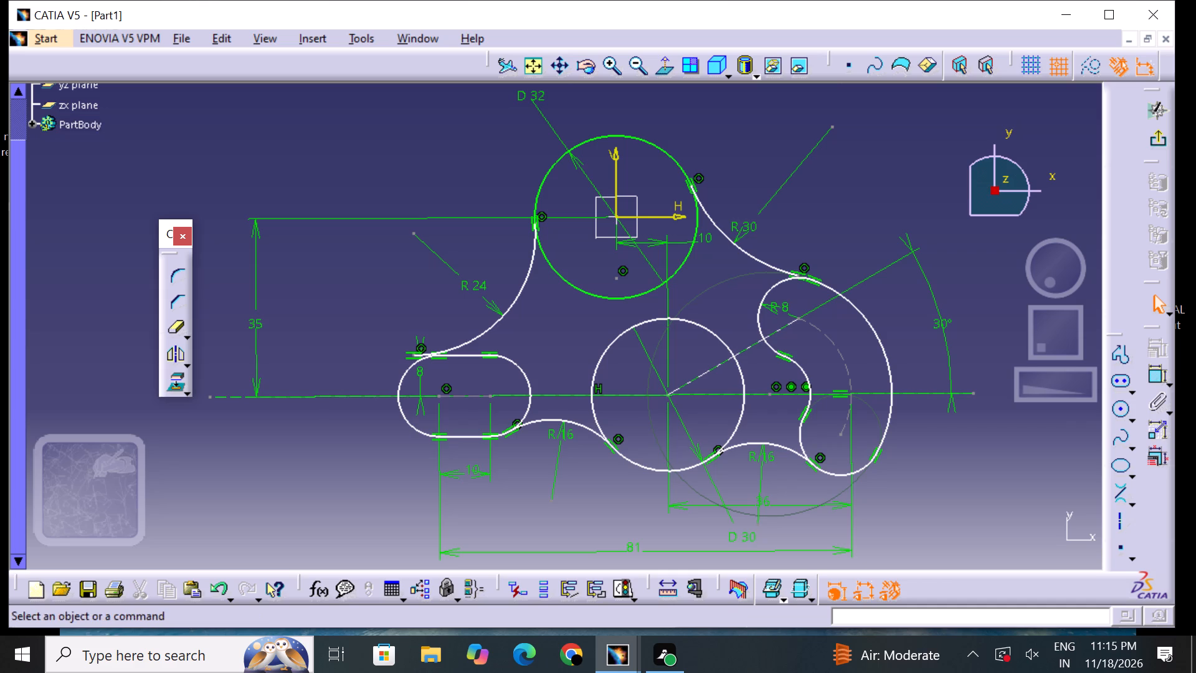
Examine closely the junction where the R 30 corner arc meets the upper 32 mm circle.
{"action": "left_click", "coordinate": [627, 48]}
{"action": "triple_click", "coordinate": [611, 69]}
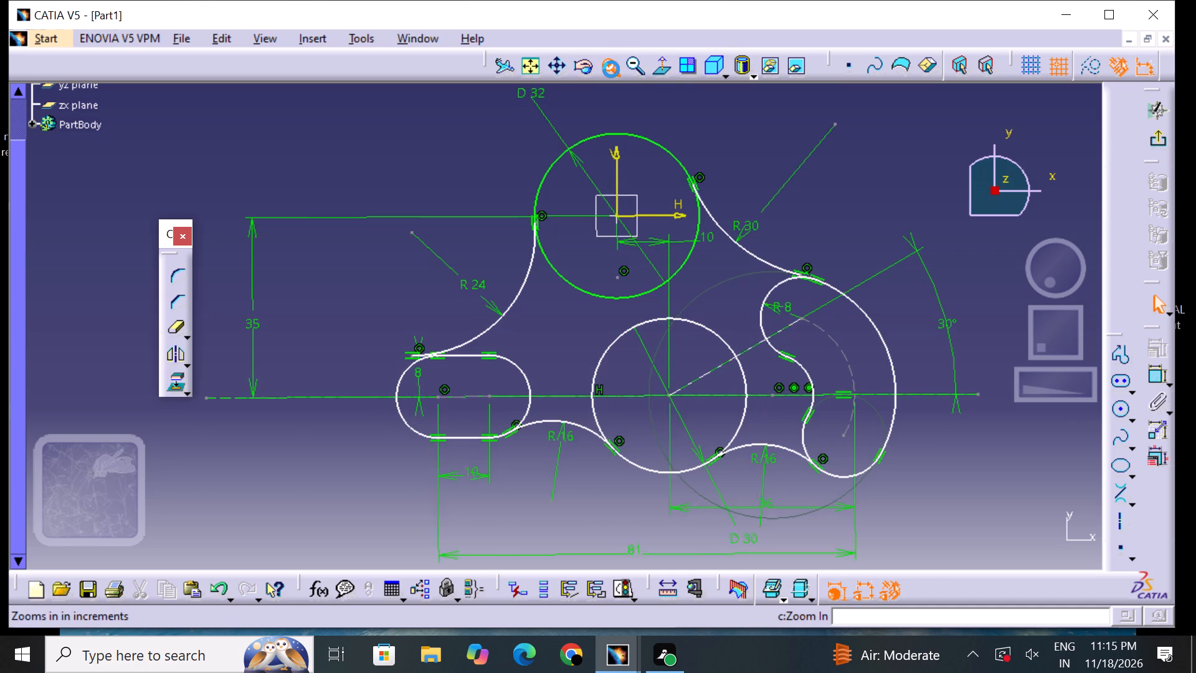
{"action": "left_click", "coordinate": [611, 69]}
{"action": "middle_click_drag", "start_coordinate": [667, 166], "coordinate": [473, 274]}
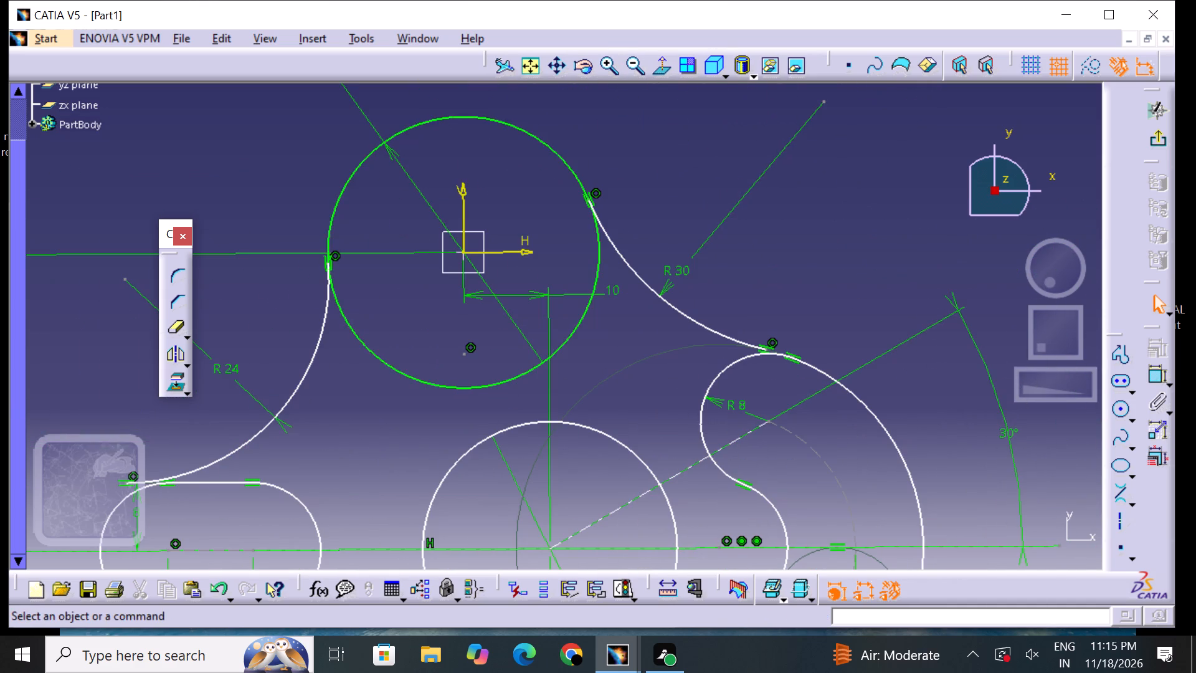
{"action": "triple_click", "coordinate": [609, 62]}
{"action": "triple_click", "coordinate": [609, 61]}
{"action": "left_click", "coordinate": [608, 60]}
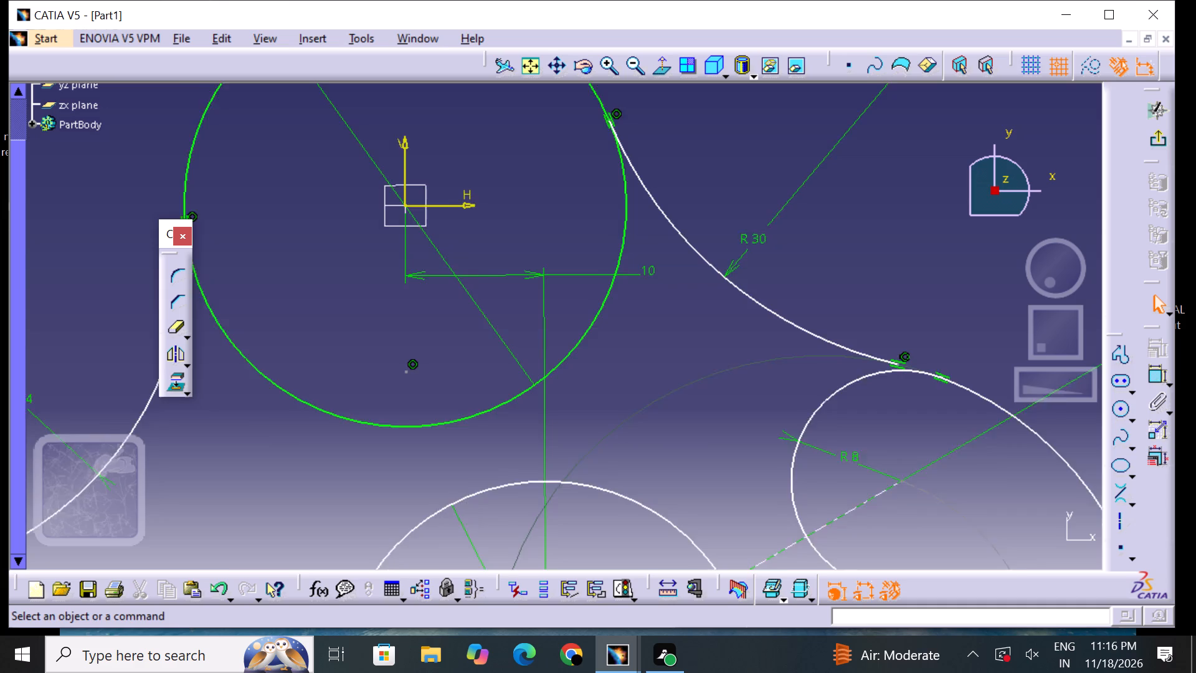
{"action": "middle_click_drag", "start_coordinate": [599, 194], "coordinate": [498, 313]}
{"action": "left_click", "coordinate": [607, 56]}
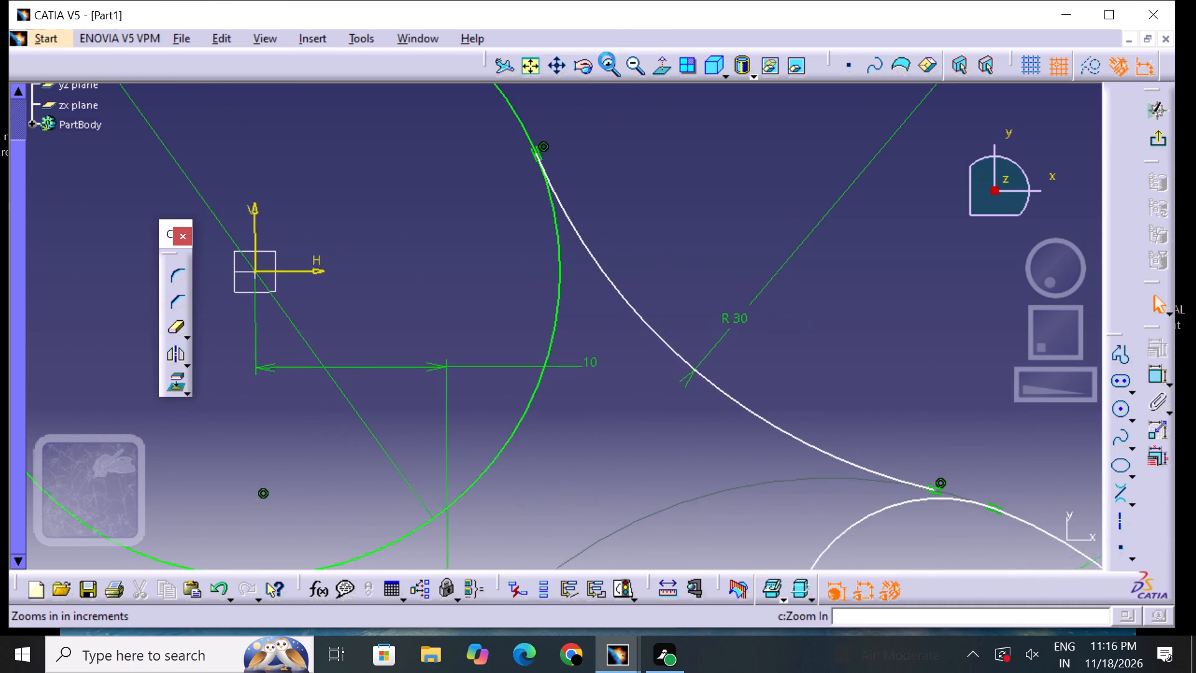
{"action": "left_click", "coordinate": [607, 60]}
{"action": "middle_click_drag", "start_coordinate": [561, 187], "coordinate": [544, 375]}
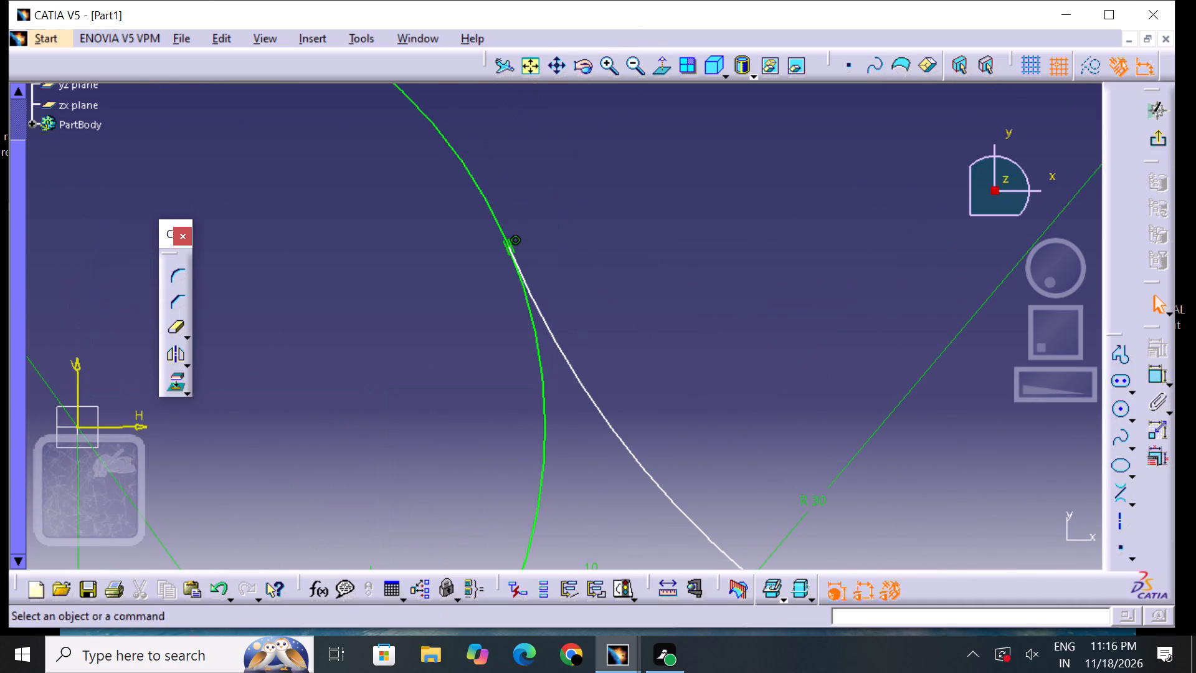
{"action": "double_click", "coordinate": [610, 72]}
{"action": "triple_click", "coordinate": [599, 65]}
{"action": "double_click", "coordinate": [599, 65]}
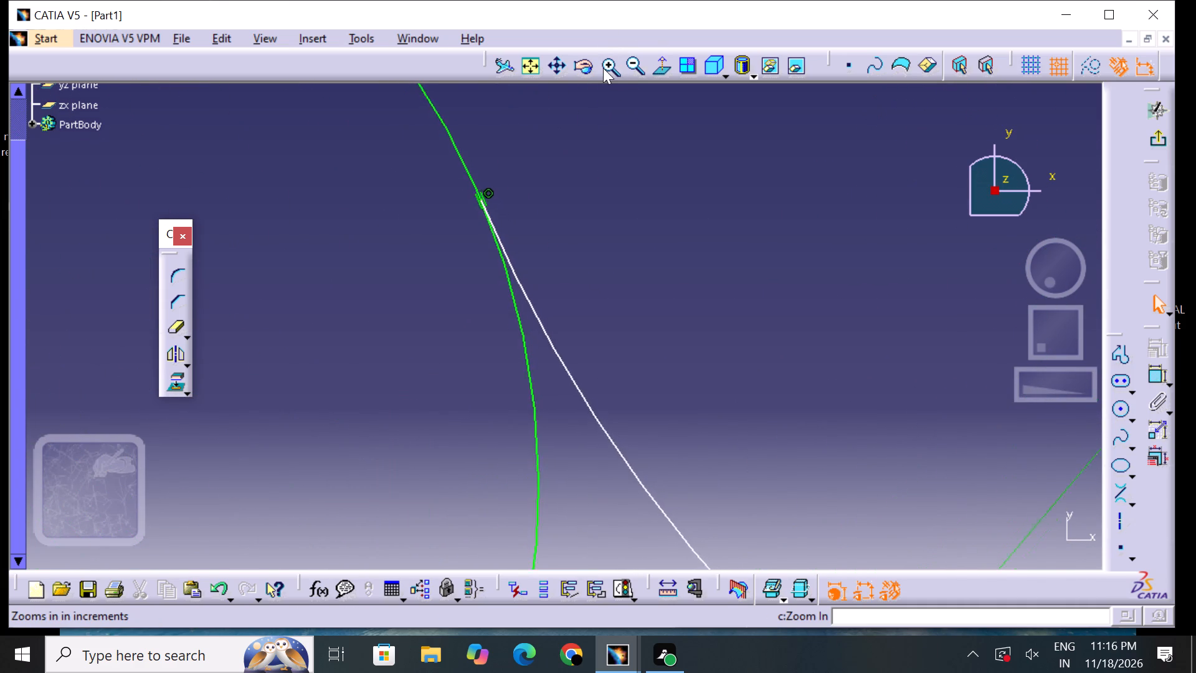
{"action": "left_click", "coordinate": [607, 68]}
{"action": "double_click", "coordinate": [612, 68]}
{"action": "middle_click_drag", "start_coordinate": [553, 160], "coordinate": [683, 362]}
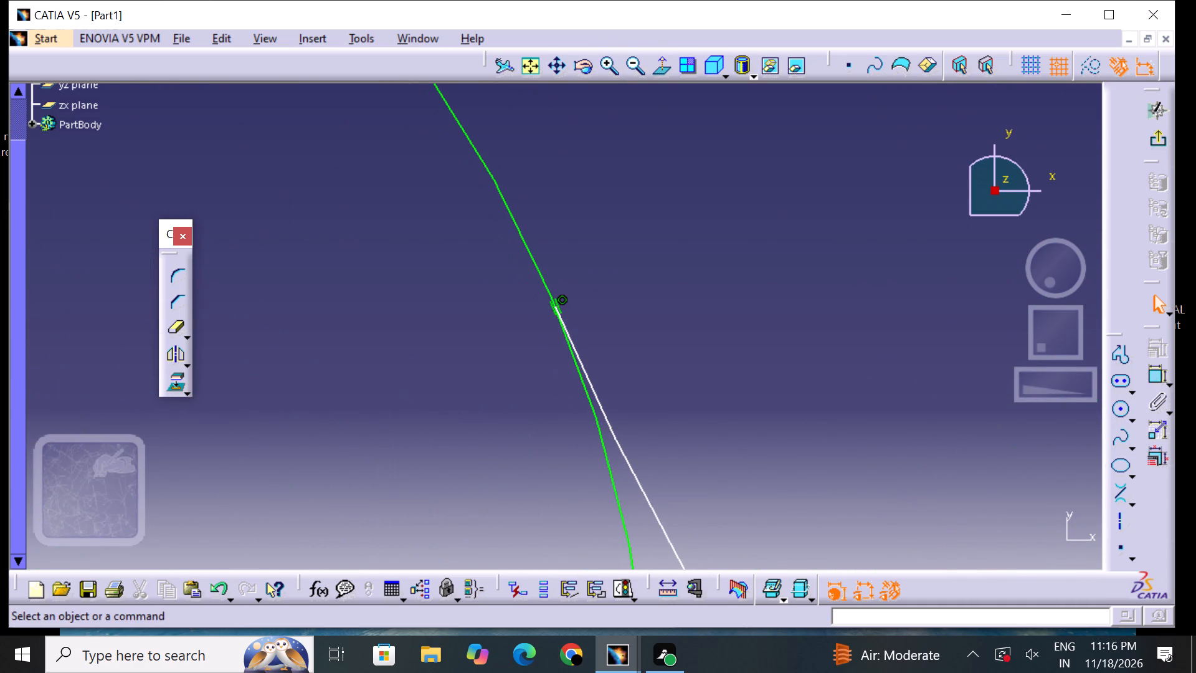
{"action": "triple_click", "coordinate": [611, 59]}
{"action": "triple_click", "coordinate": [610, 60]}
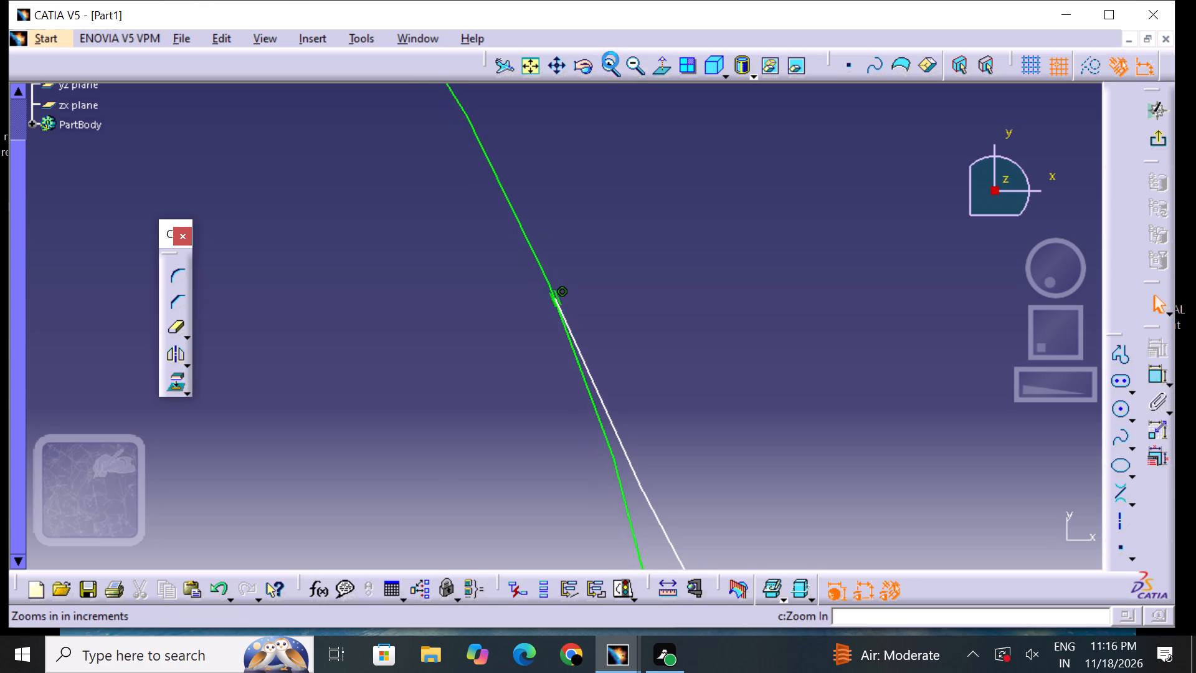
{"action": "triple_click", "coordinate": [610, 60]}
{"action": "triple_click", "coordinate": [610, 61]}
{"action": "triple_click", "coordinate": [610, 62]}
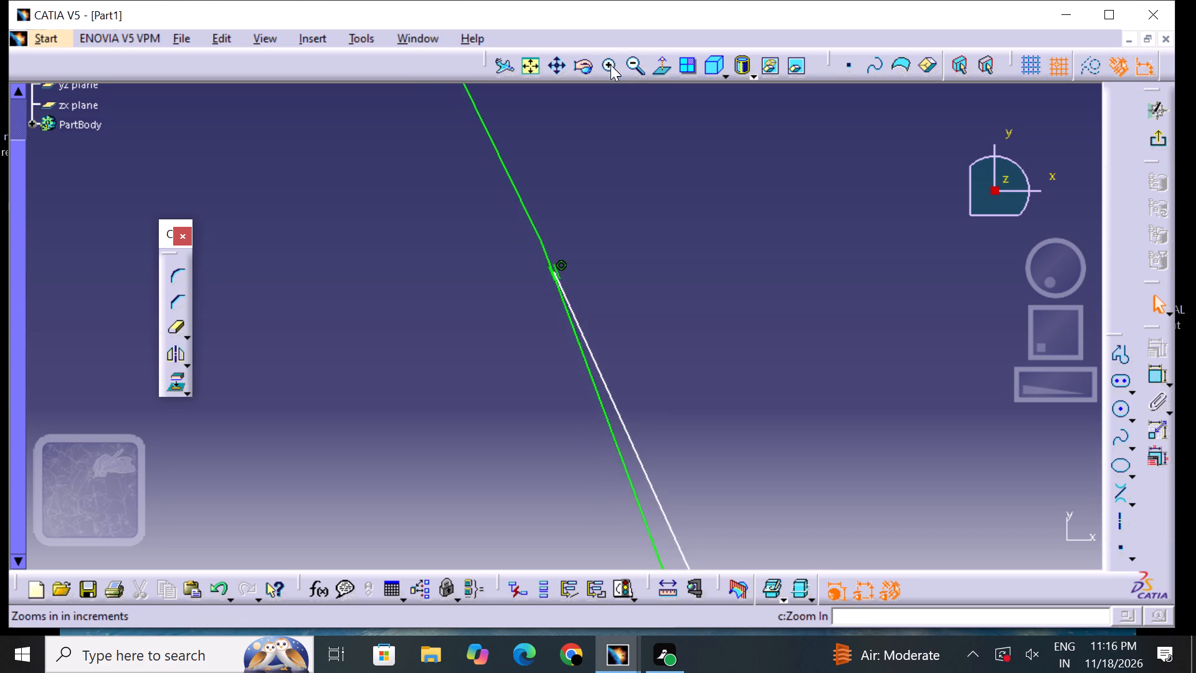
{"action": "triple_click", "coordinate": [610, 65]}
{"action": "triple_click", "coordinate": [610, 65]}
{"action": "triple_click", "coordinate": [610, 65]}
{"action": "triple_click", "coordinate": [610, 66]}
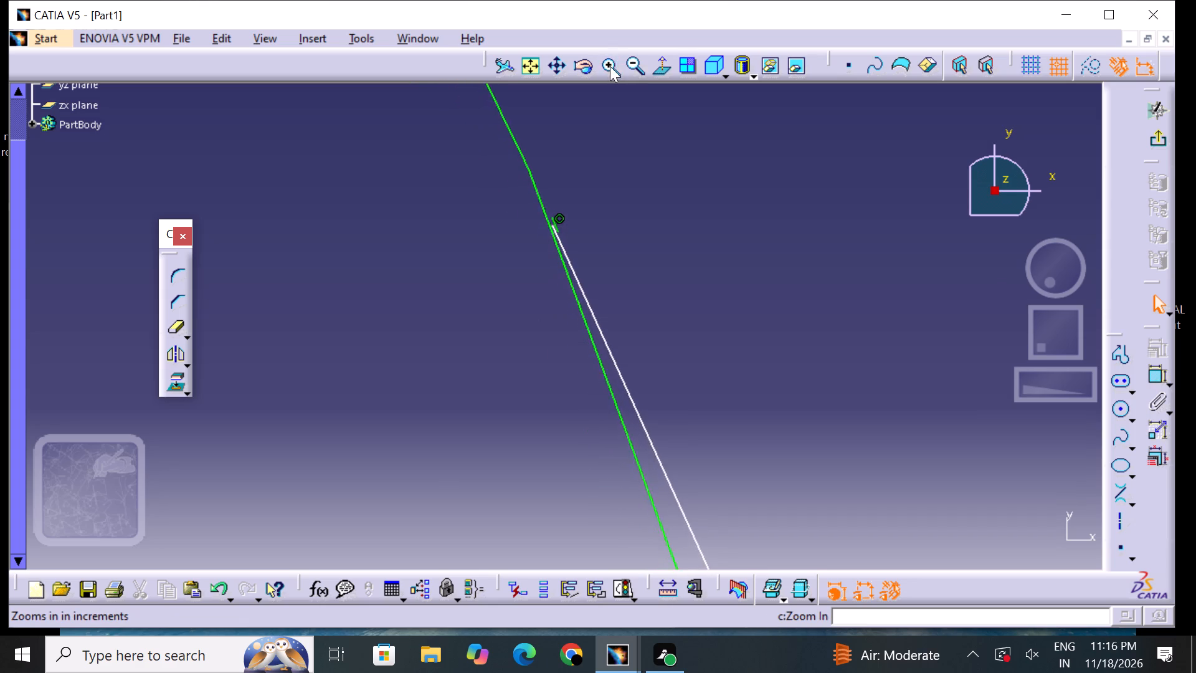
{"action": "triple_click", "coordinate": [610, 66]}
{"action": "left_click", "coordinate": [610, 66]}
{"action": "middle_click_drag", "start_coordinate": [579, 148], "coordinate": [586, 254]}
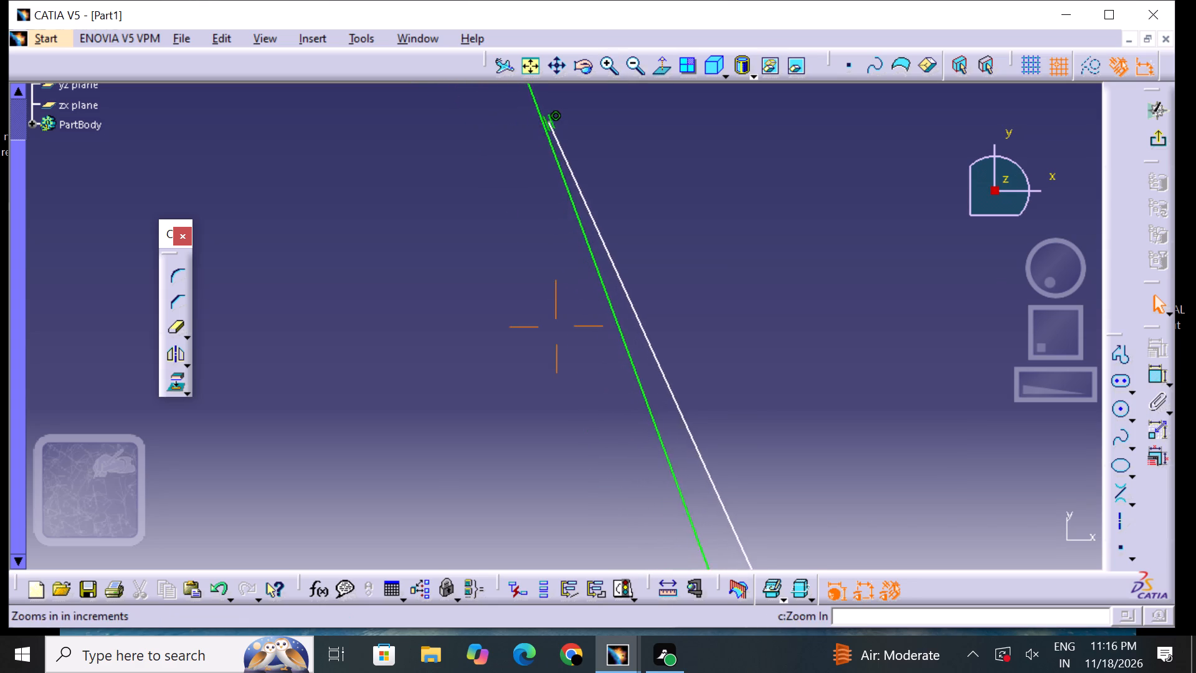
{"action": "middle_click_drag", "start_coordinate": [586, 254], "coordinate": [586, 280]}
{"action": "middle_click_drag", "start_coordinate": [588, 170], "coordinate": [613, 312]}
{"action": "left_click", "coordinate": [615, 73]}
{"action": "double_click", "coordinate": [609, 66]}
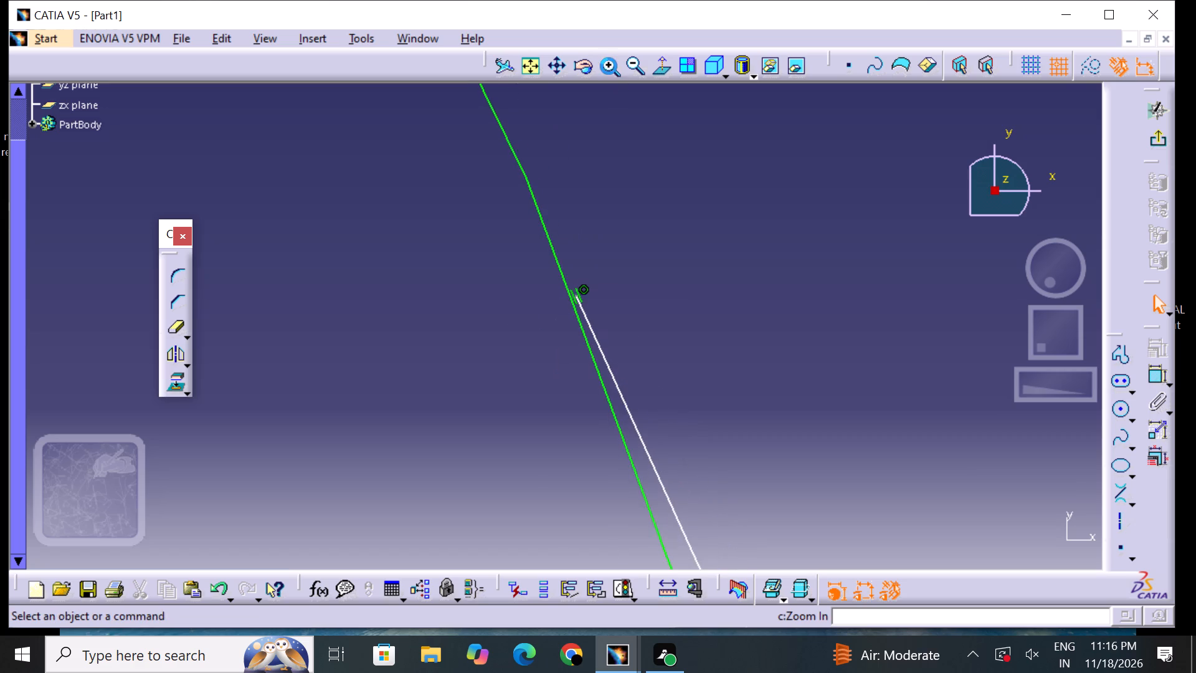
{"action": "left_click", "coordinate": [603, 65]}
{"action": "left_click_drag", "start_coordinate": [601, 67], "coordinate": [658, 52]}
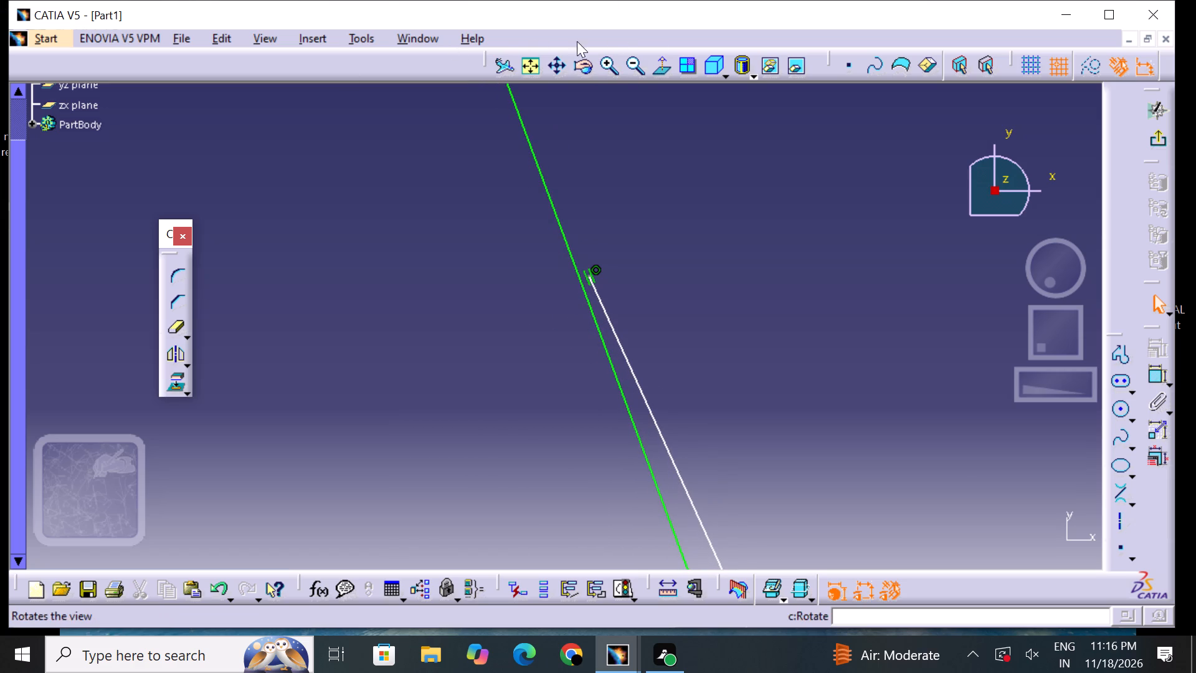
{"action": "triple_click", "coordinate": [599, 72]}
{"action": "left_click", "coordinate": [599, 70]}
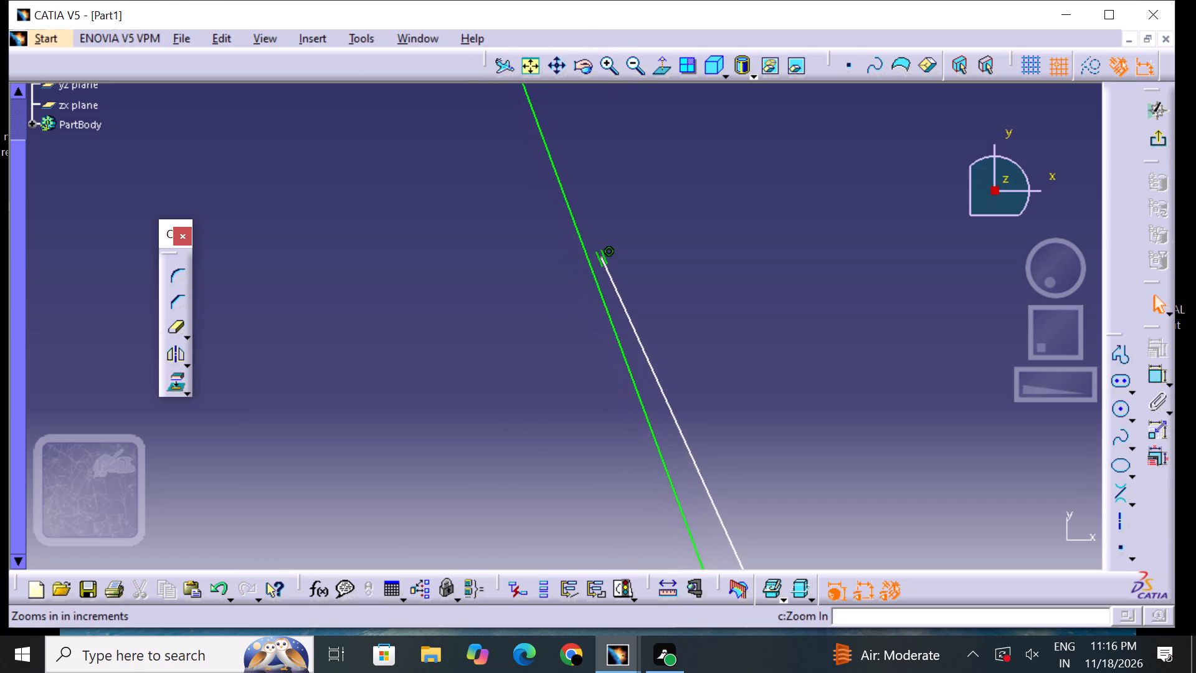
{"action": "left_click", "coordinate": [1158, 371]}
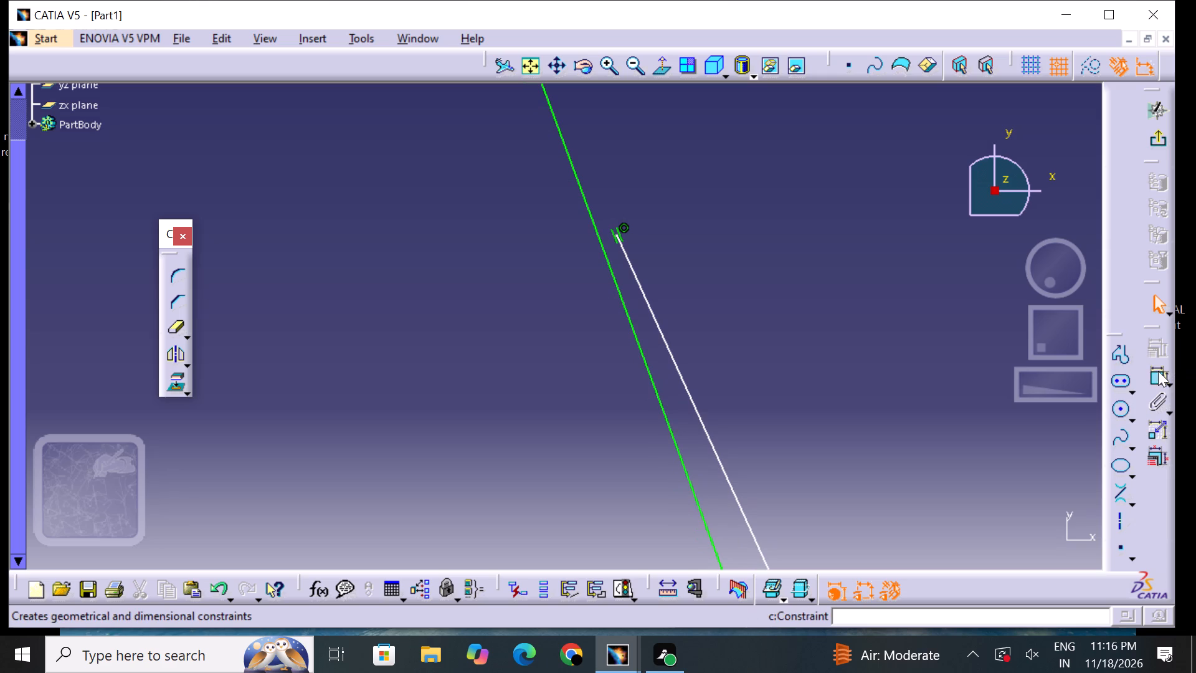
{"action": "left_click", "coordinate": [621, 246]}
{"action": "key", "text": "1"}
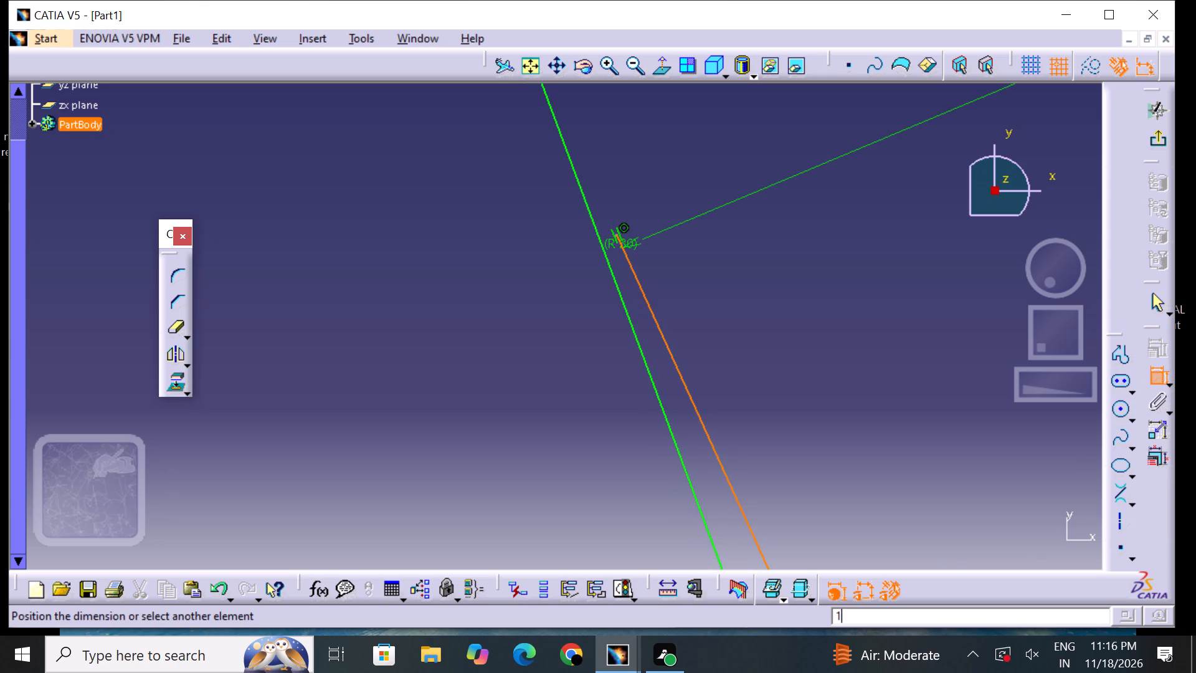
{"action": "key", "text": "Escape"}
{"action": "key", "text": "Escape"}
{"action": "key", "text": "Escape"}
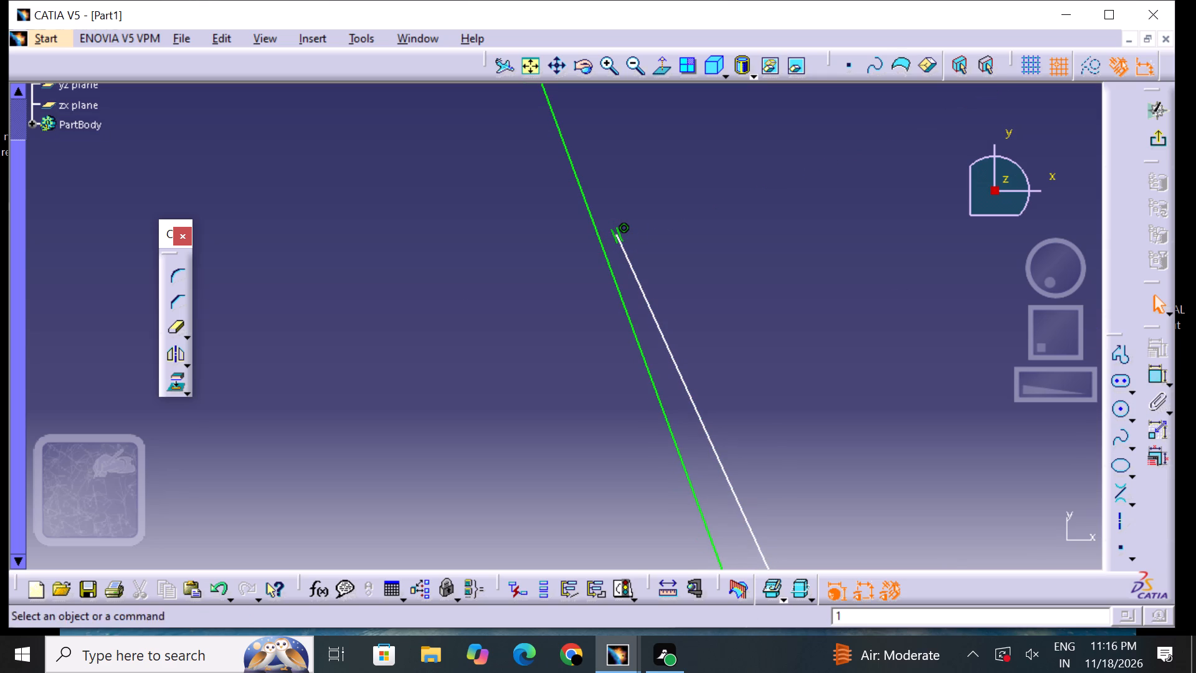
Delete the tangency constraint at the junction of the R 30 corner arc and the upper circle.
{"action": "left_click", "coordinate": [619, 229]}
{"action": "right_click", "coordinate": [619, 228]}
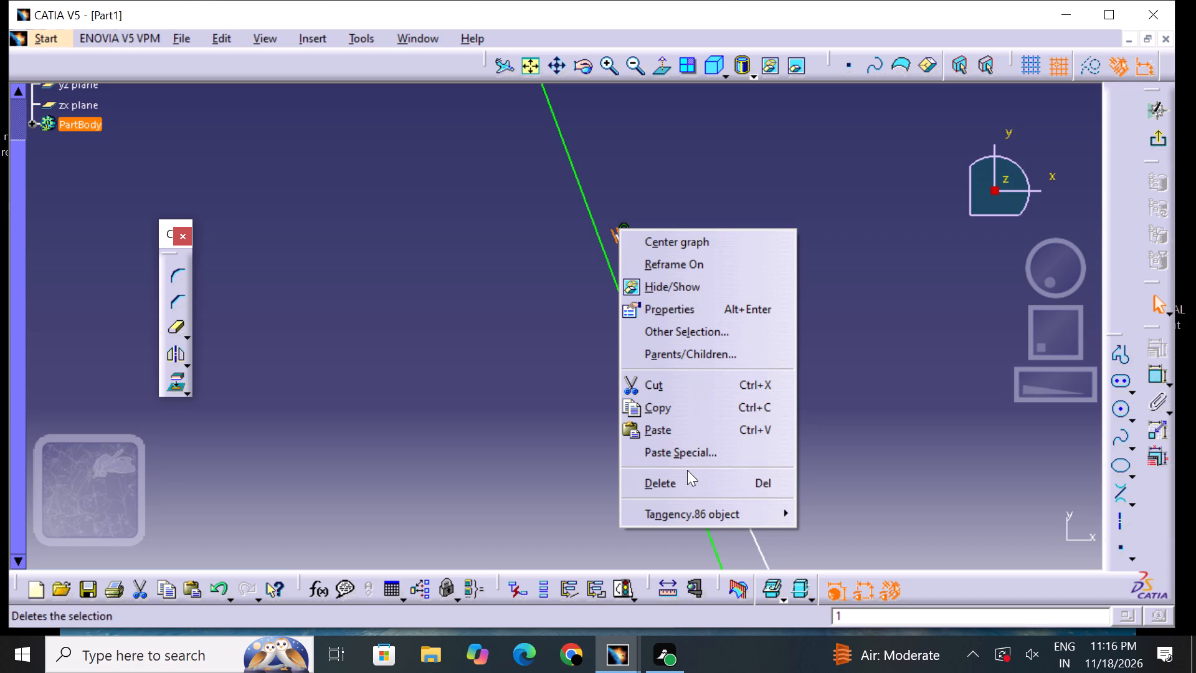
{"action": "left_click", "coordinate": [695, 483]}
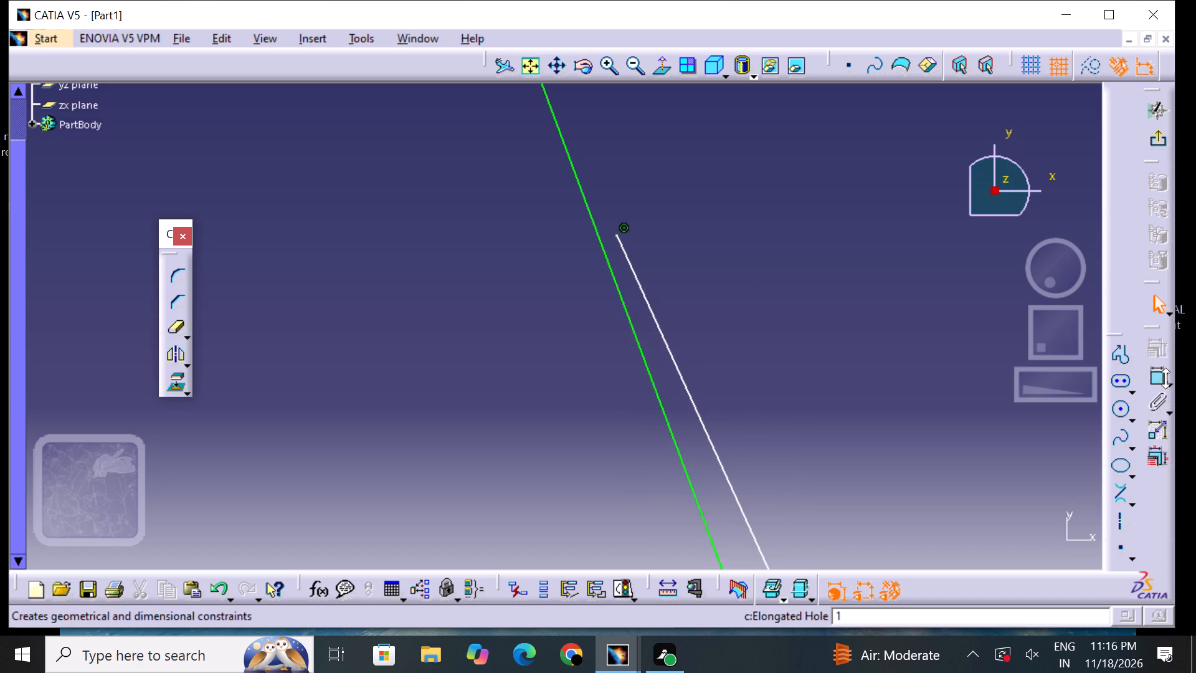
Delete the coincidence constraint between the R 30 arc's upper endpoint and the upper circle.
{"action": "left_click", "coordinate": [1152, 381]}
{"action": "key", "text": "Escape"}
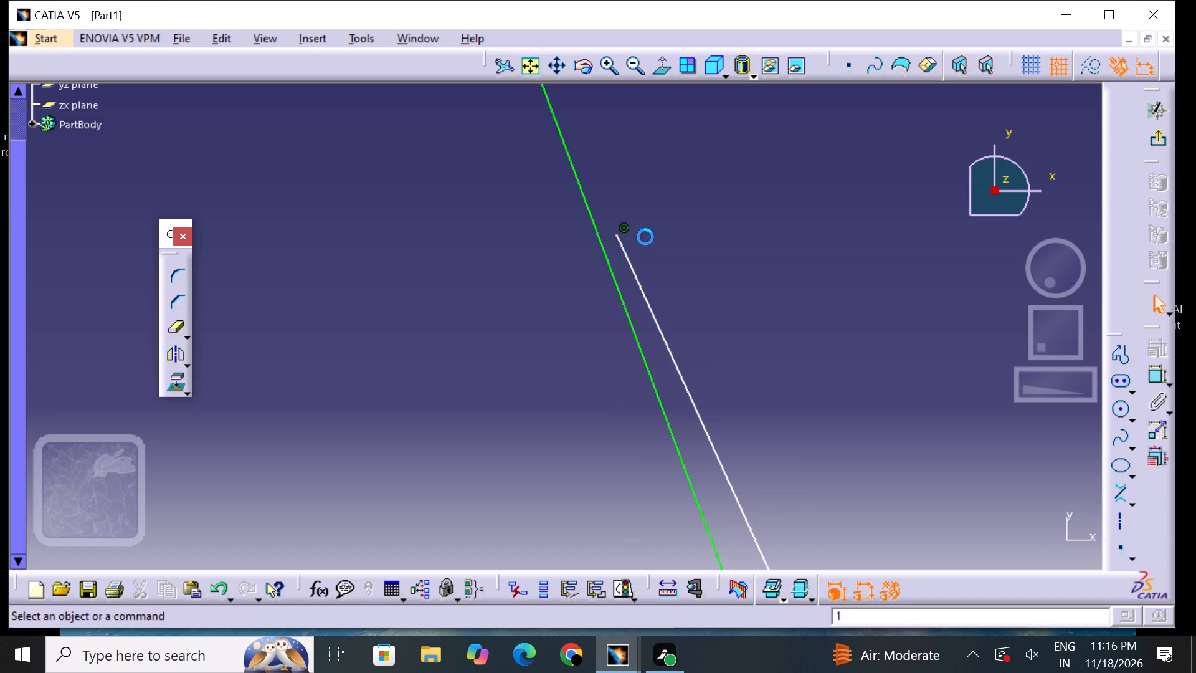
{"action": "key", "text": "Escape"}
{"action": "left_click", "coordinate": [626, 229]}
{"action": "right_click", "coordinate": [623, 225]}
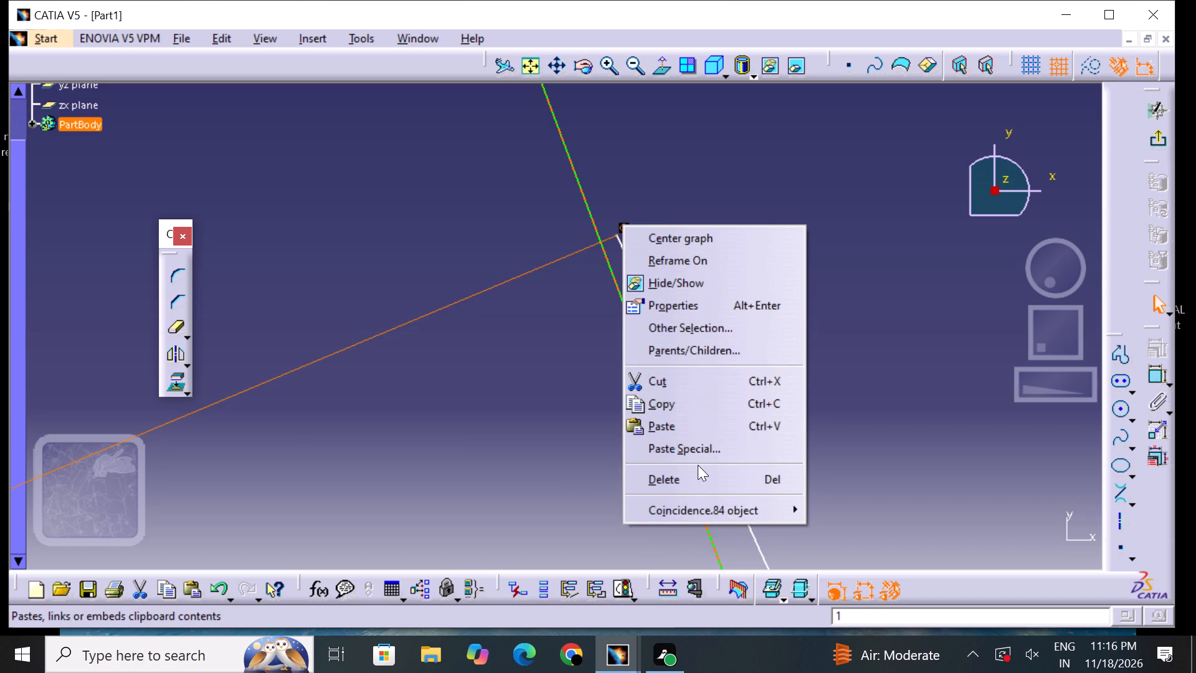
{"action": "left_click", "coordinate": [692, 477]}
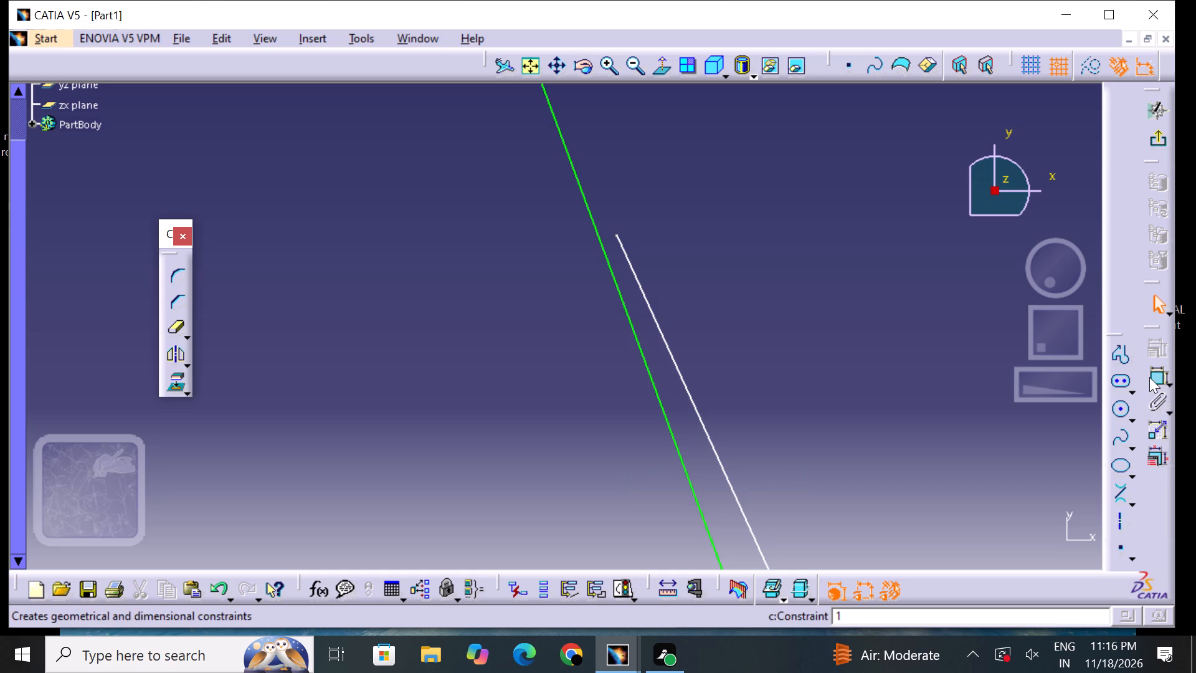
Constrain the R 30 arc's upper endpoint to be coincident with the upper circle.
{"action": "left_click", "coordinate": [1149, 377]}
{"action": "left_click", "coordinate": [620, 234]}
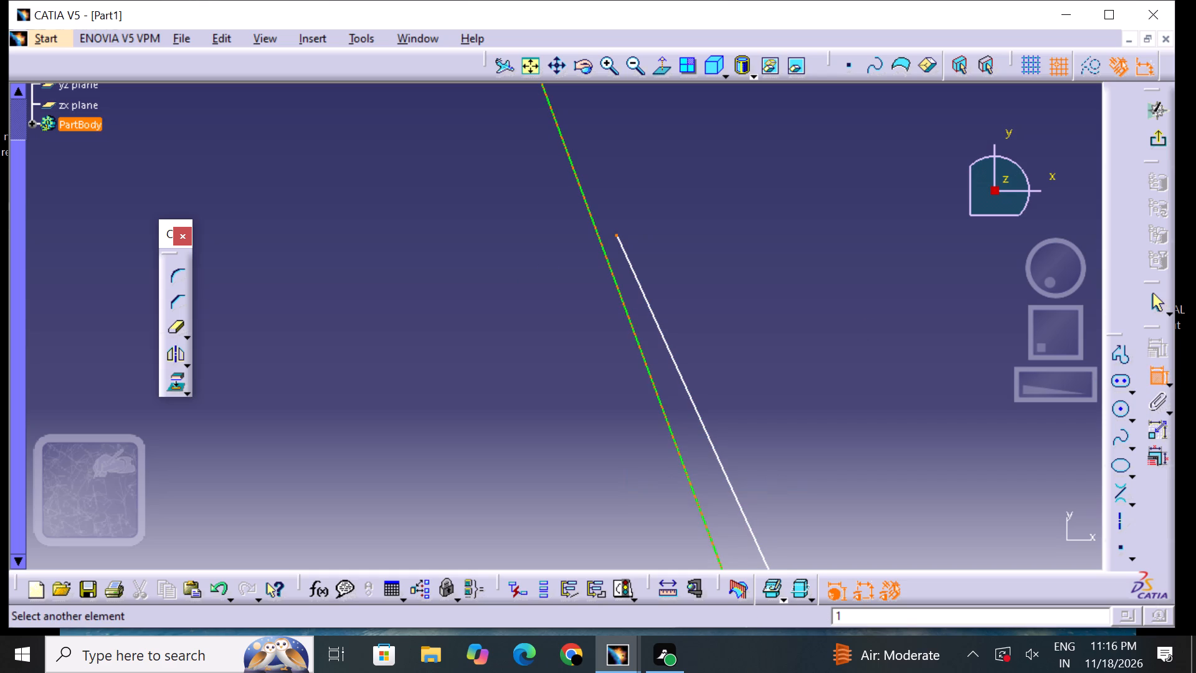
{"action": "left_click", "coordinate": [597, 238]}
{"action": "right_click", "coordinate": [592, 241]}
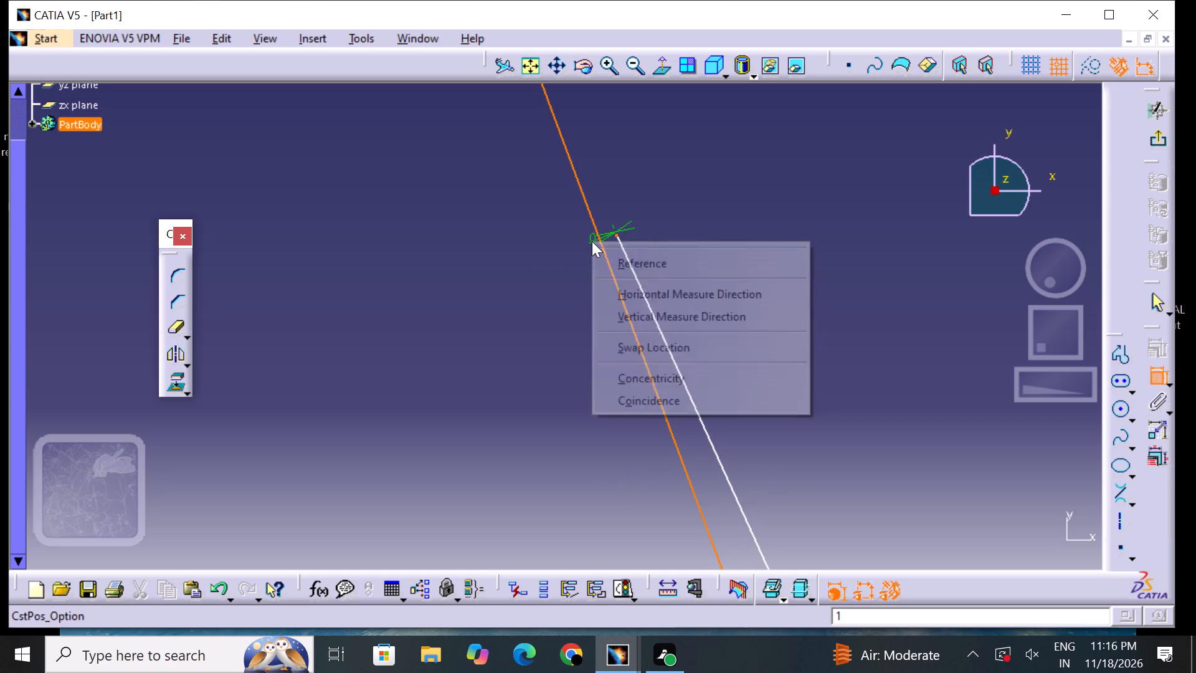
{"action": "left_click", "coordinate": [667, 394]}
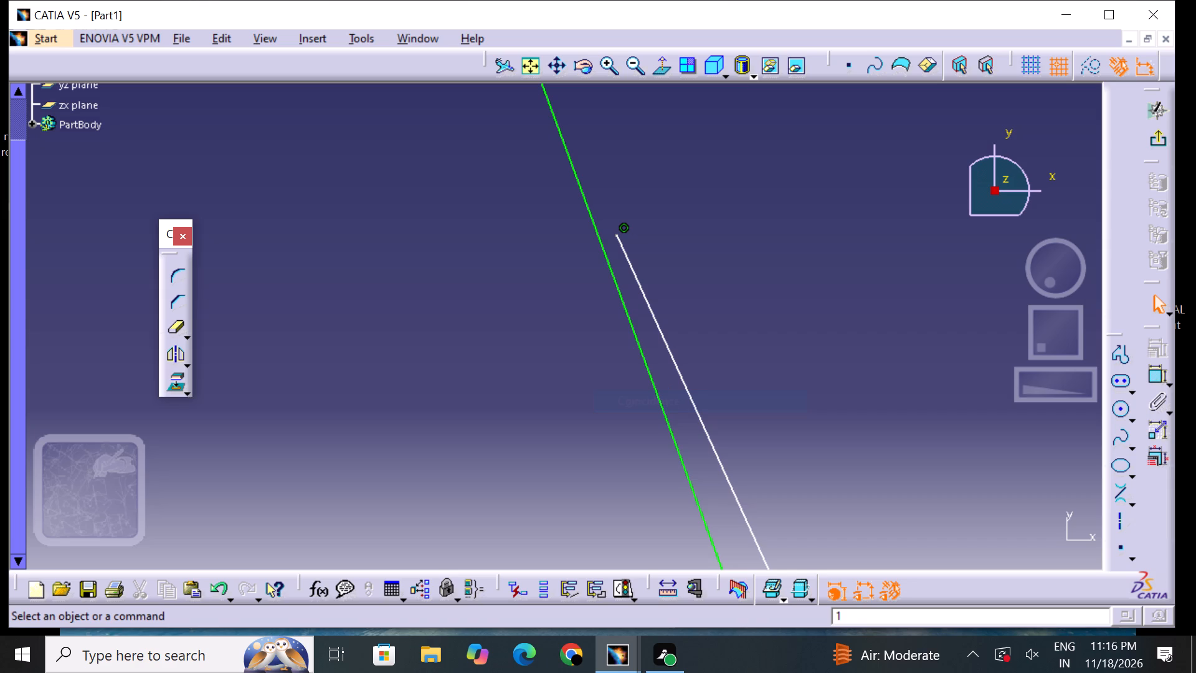
{"action": "key", "text": "Escape"}
Exit the profile sketch to the 3D view and reopen the same sketch for editing.
{"action": "left_click", "coordinate": [529, 69]}
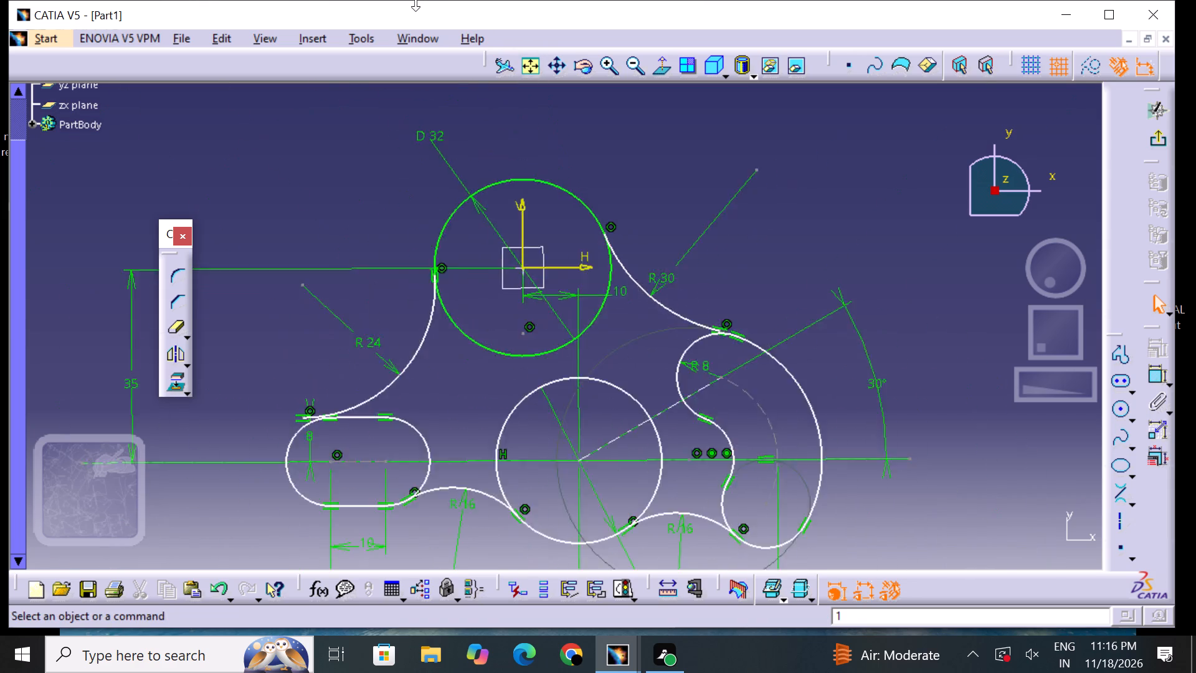
{"action": "left_click", "coordinate": [1161, 137]}
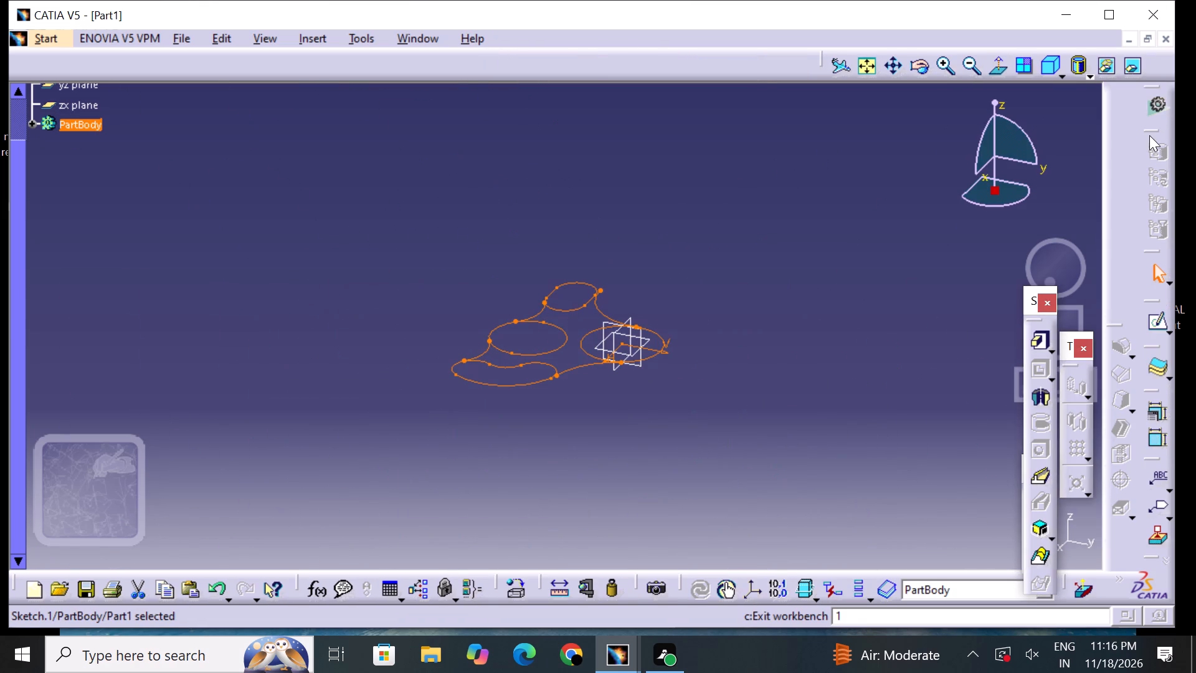
{"action": "left_click_drag", "start_coordinate": [793, 212], "coordinate": [797, 224]}
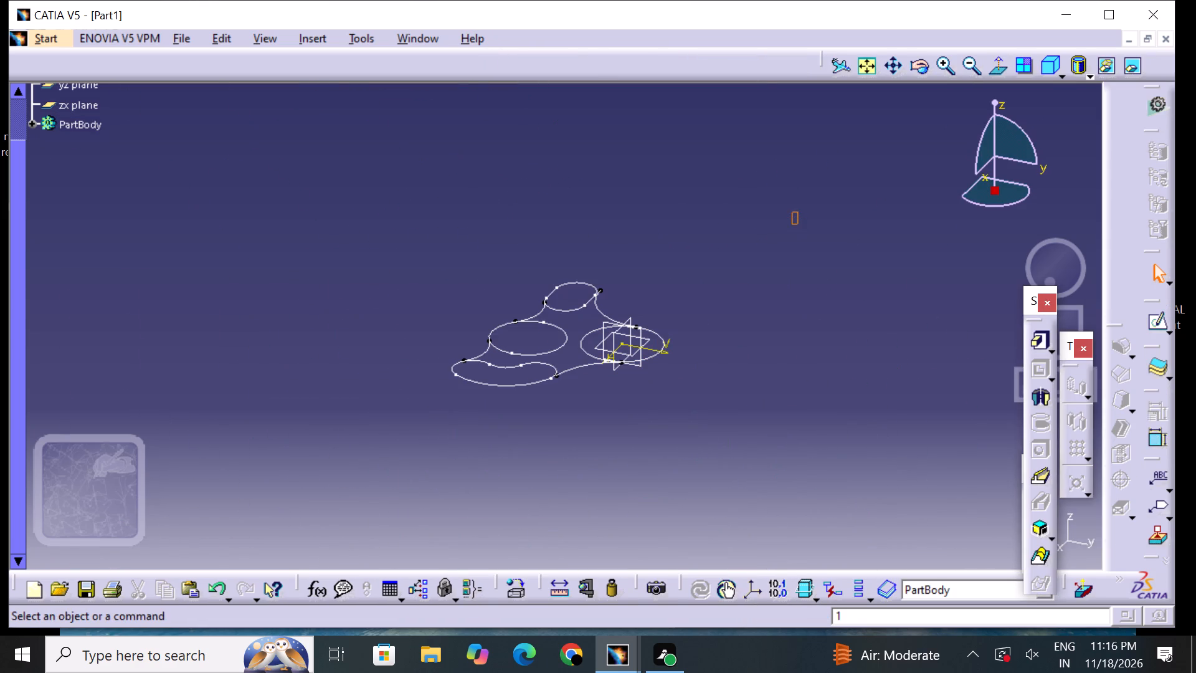
{"action": "left_click", "coordinate": [1151, 315]}
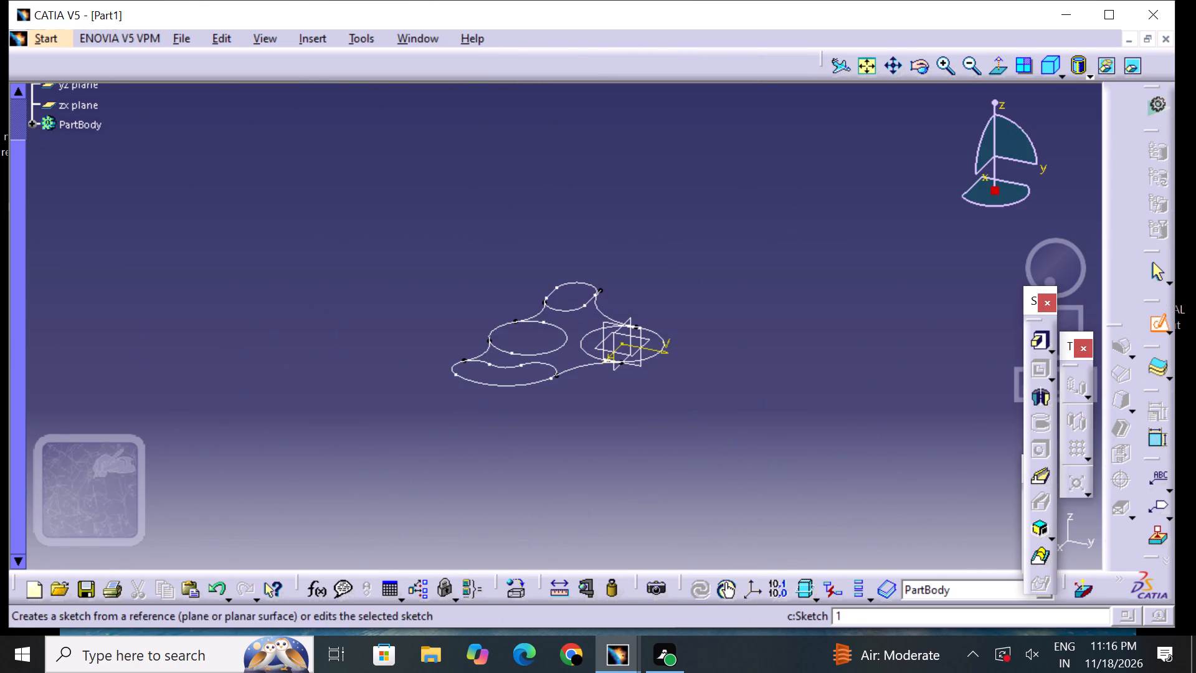
{"action": "left_click", "coordinate": [528, 308]}
{"action": "left_click", "coordinate": [549, 308]}
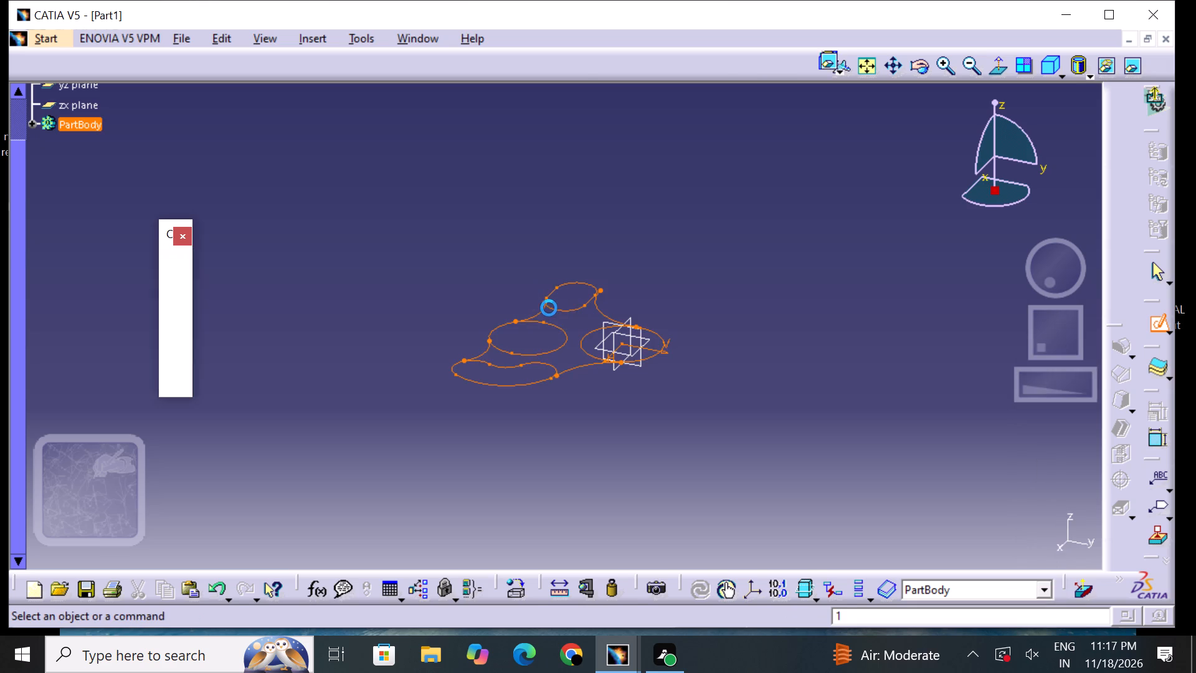
Delete the tangency constraint between the R 30 corner arc and the outer arc of the curved elongated hole.
{"action": "left_click", "coordinate": [662, 297]}
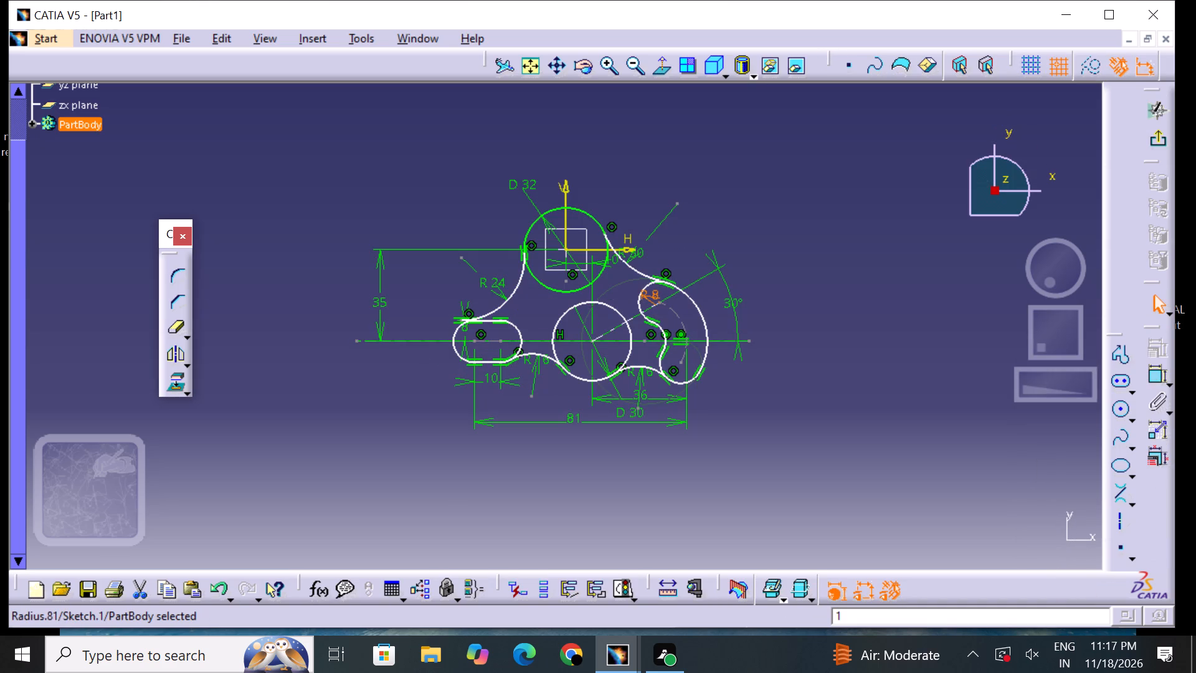
{"action": "double_click", "coordinate": [617, 70]}
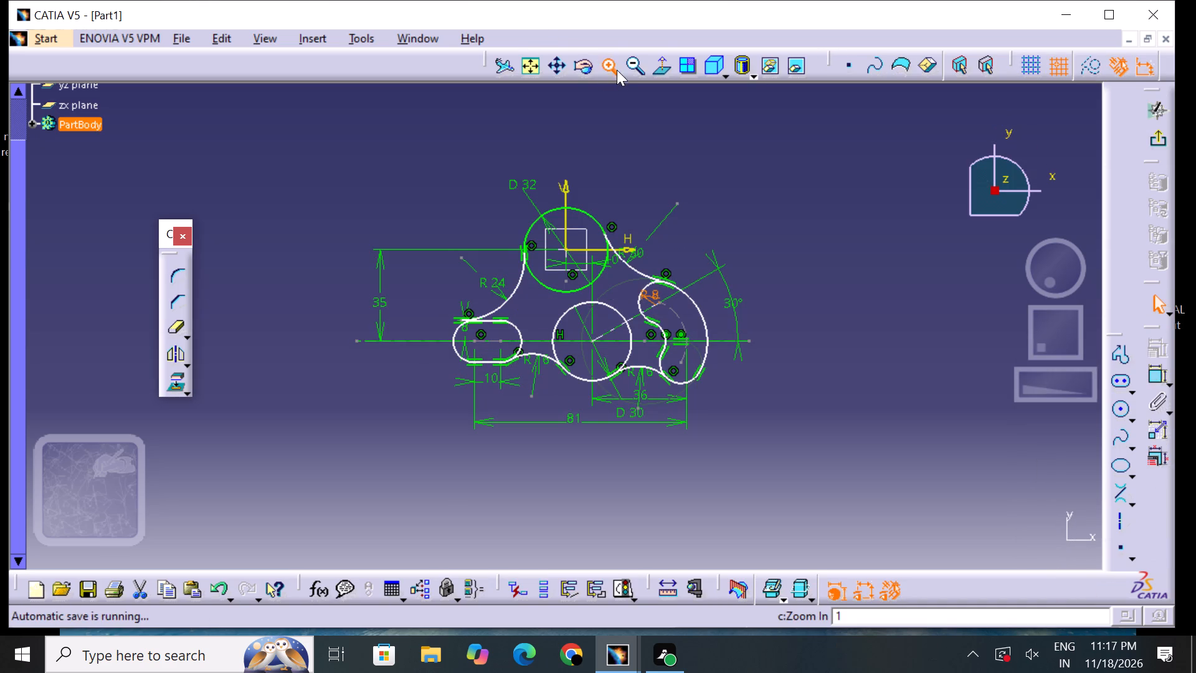
{"action": "left_click", "coordinate": [610, 66]}
{"action": "double_click", "coordinate": [605, 67]}
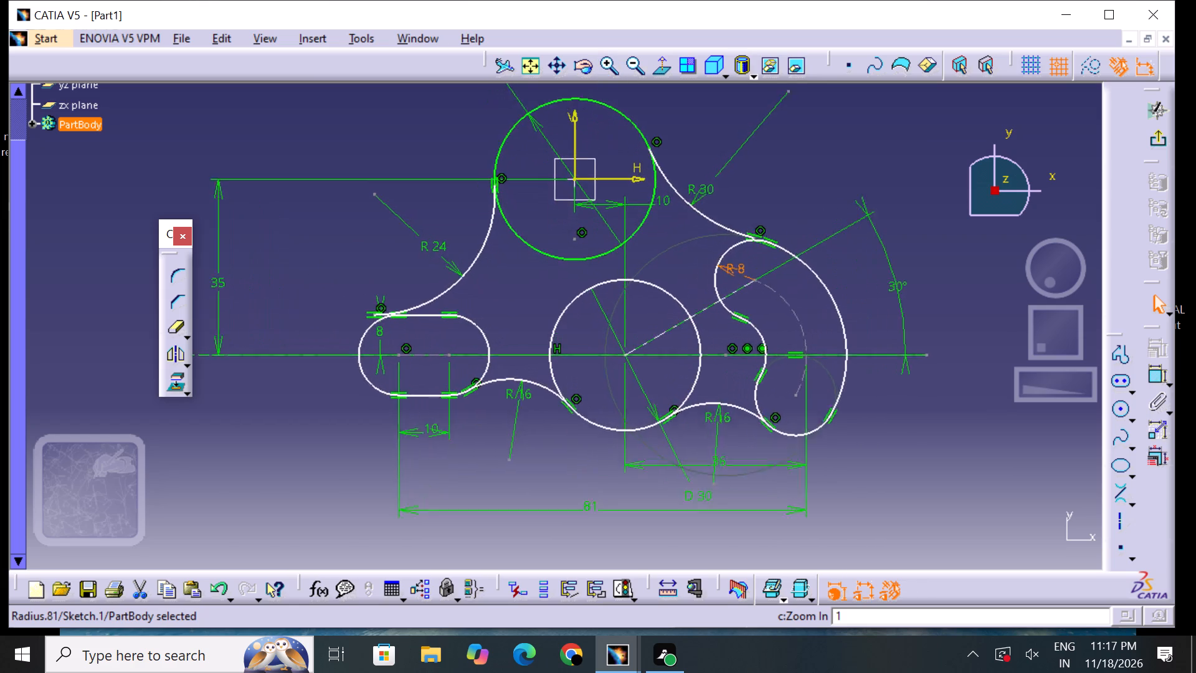
{"action": "middle_click_drag", "start_coordinate": [733, 195], "coordinate": [586, 254]}
{"action": "triple_click", "coordinate": [618, 65]}
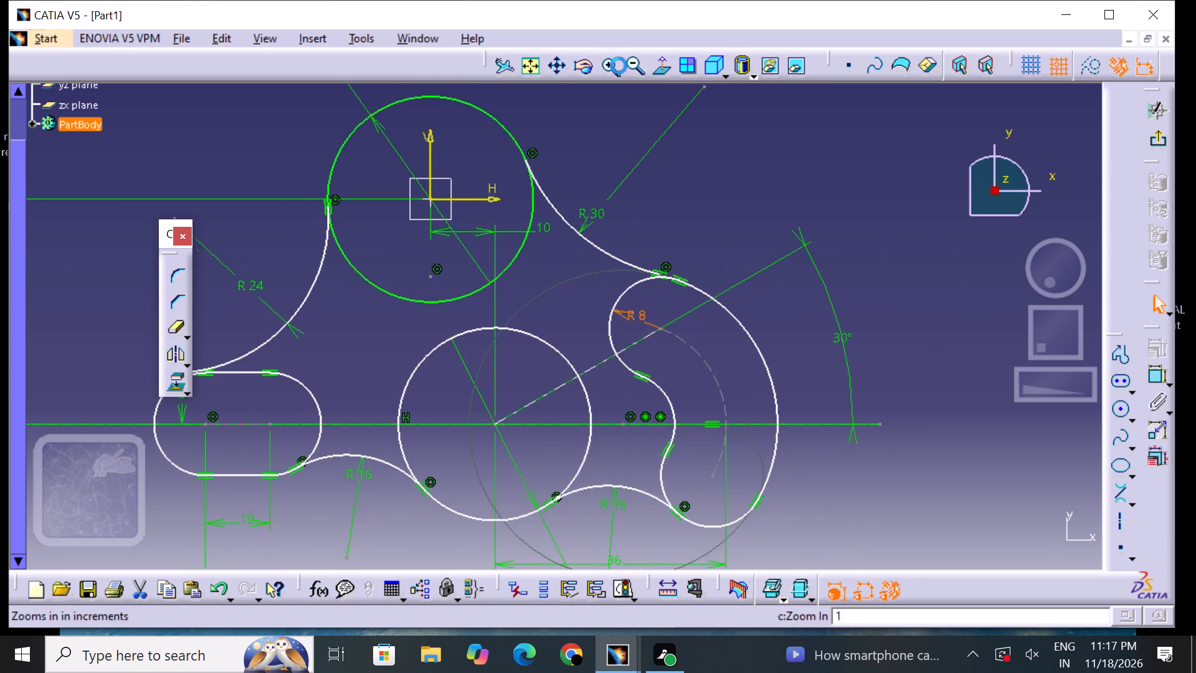
{"action": "left_click", "coordinate": [619, 65]}
{"action": "double_click", "coordinate": [614, 70]}
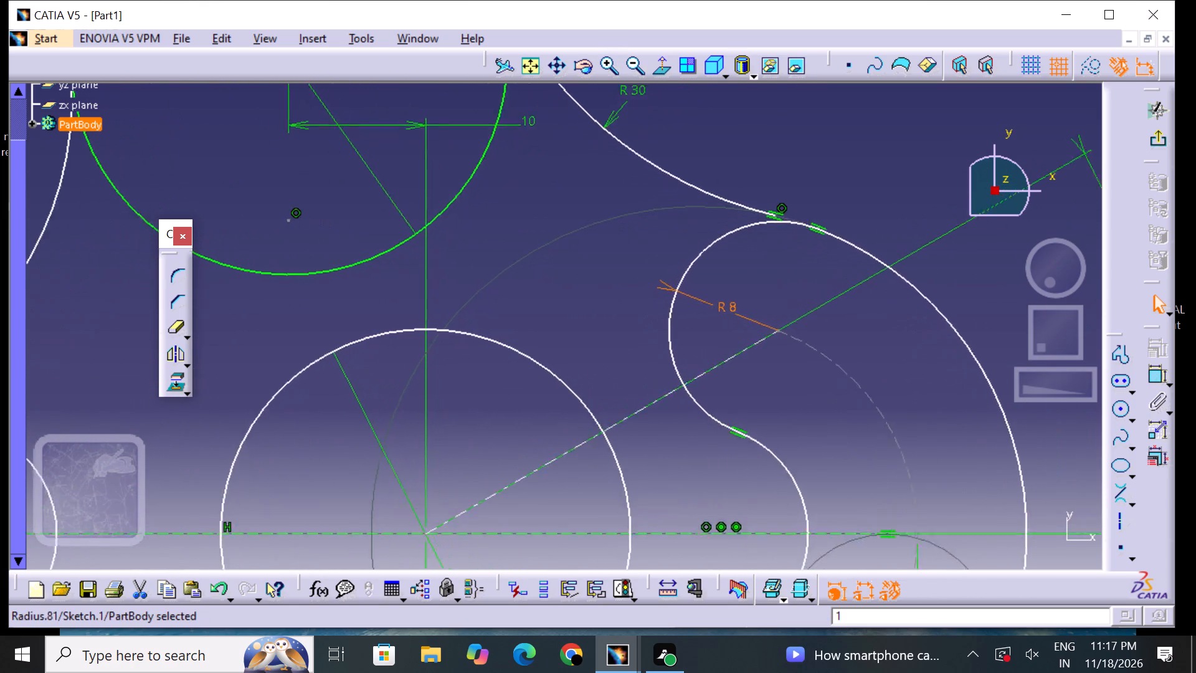
{"action": "middle_click_drag", "start_coordinate": [681, 171], "coordinate": [525, 240]}
{"action": "triple_click", "coordinate": [614, 69]}
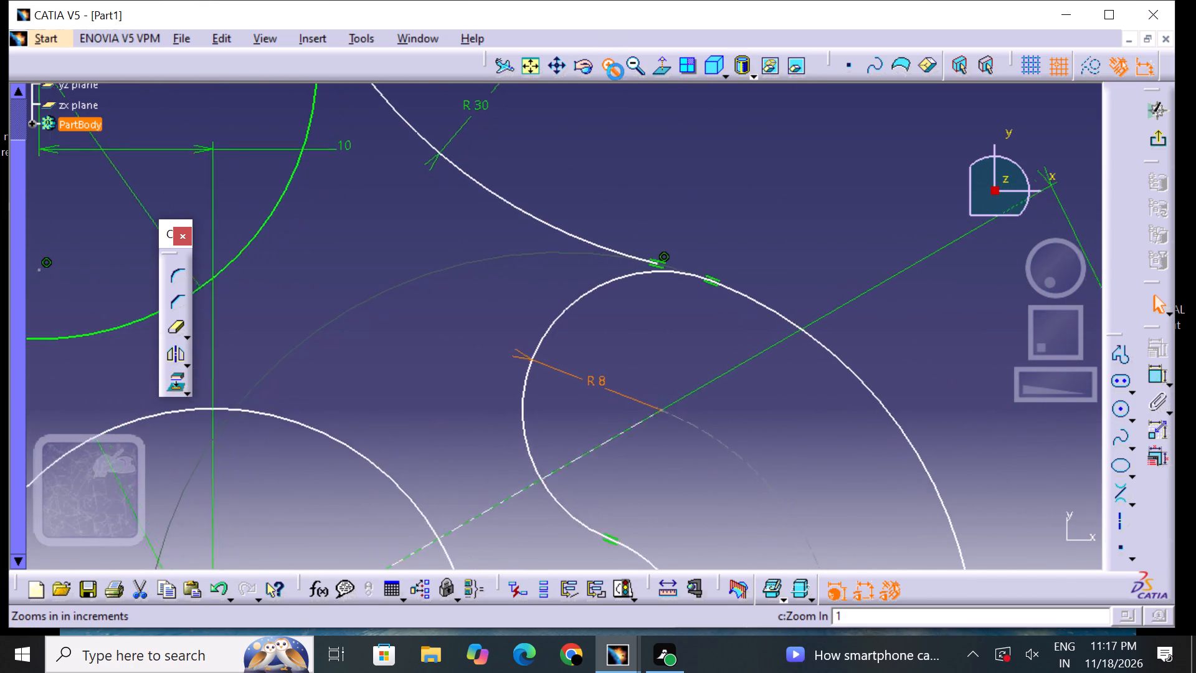
{"action": "triple_click", "coordinate": [615, 72]}
{"action": "triple_click", "coordinate": [615, 72]}
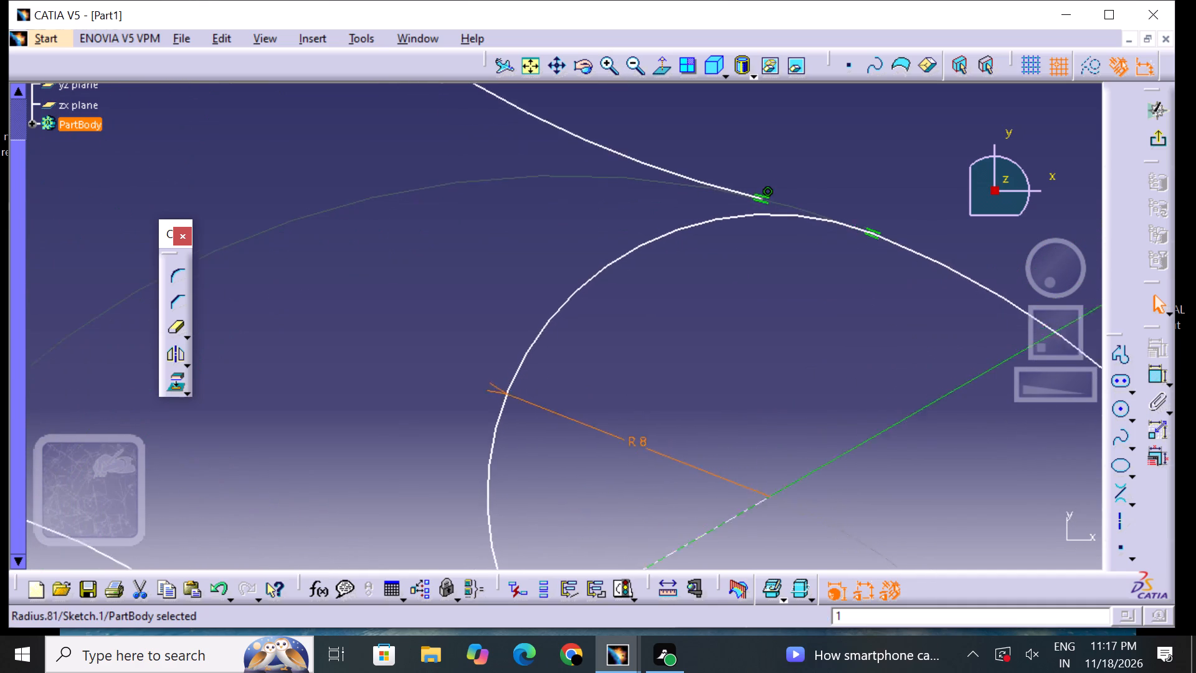
{"action": "middle_click_drag", "start_coordinate": [696, 219], "coordinate": [500, 272]}
{"action": "scroll", "coordinate": [500, 272], "scroll_direction": "up", "scroll_amount": 1}
{"action": "triple_click", "coordinate": [620, 72]}
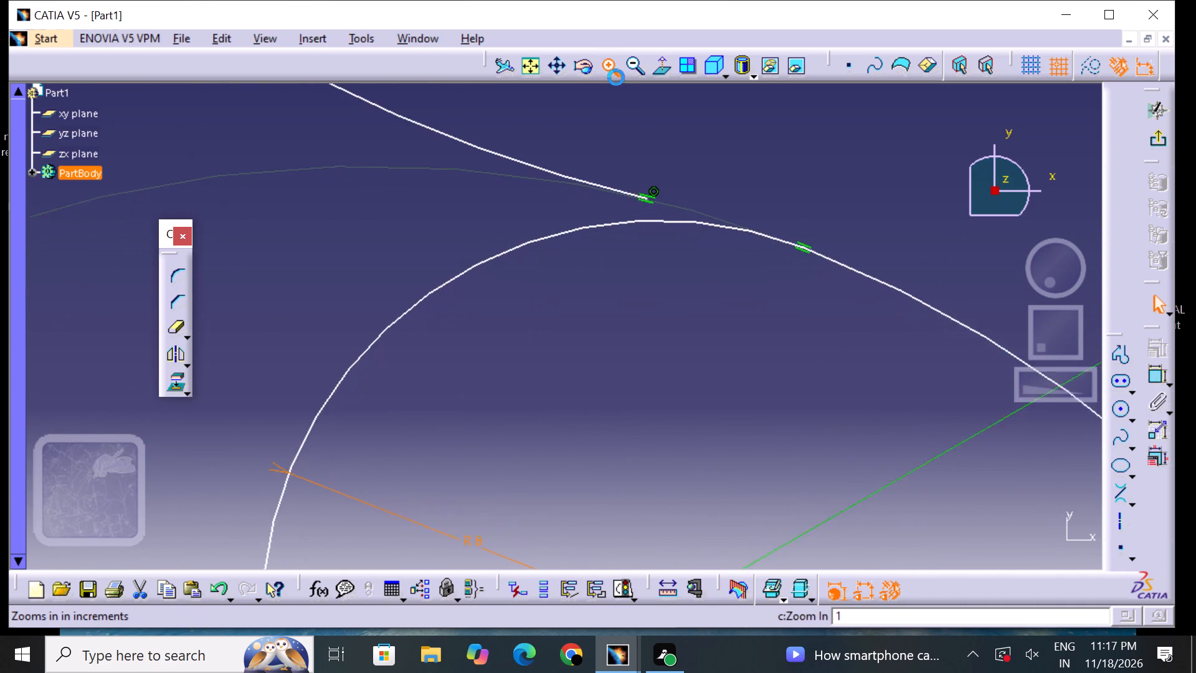
{"action": "middle_click_drag", "start_coordinate": [653, 204], "coordinate": [474, 306]}
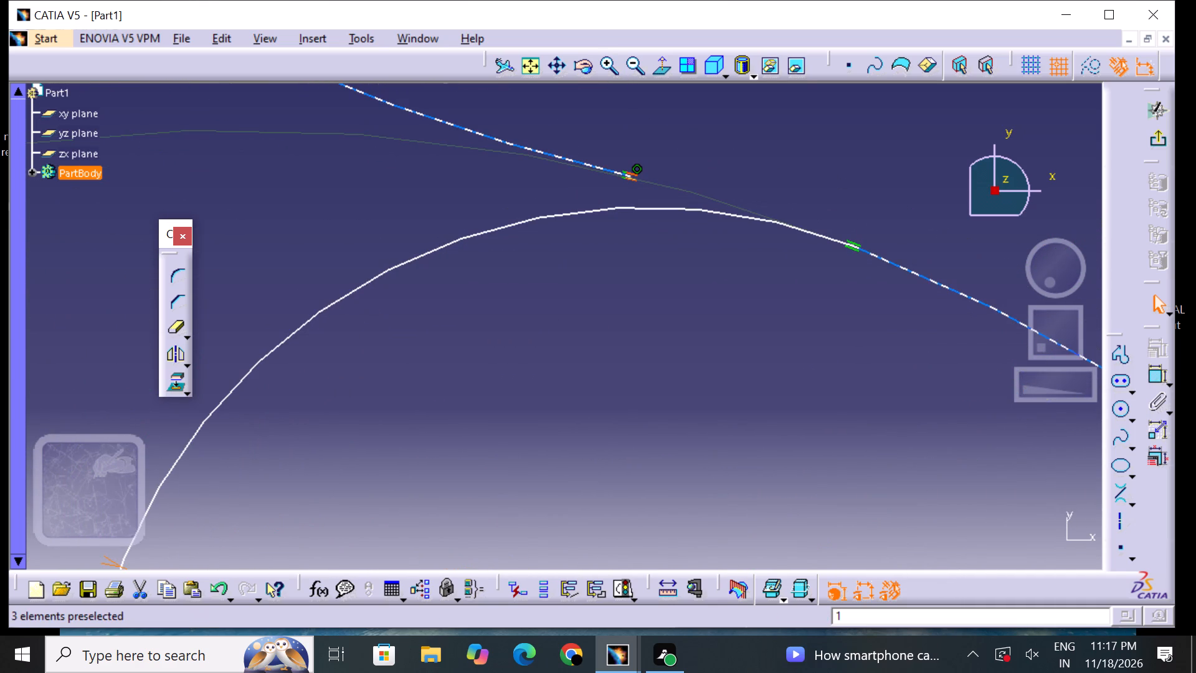
{"action": "left_click", "coordinate": [633, 178]}
{"action": "right_click", "coordinate": [635, 179]}
{"action": "left_click", "coordinate": [711, 422]}
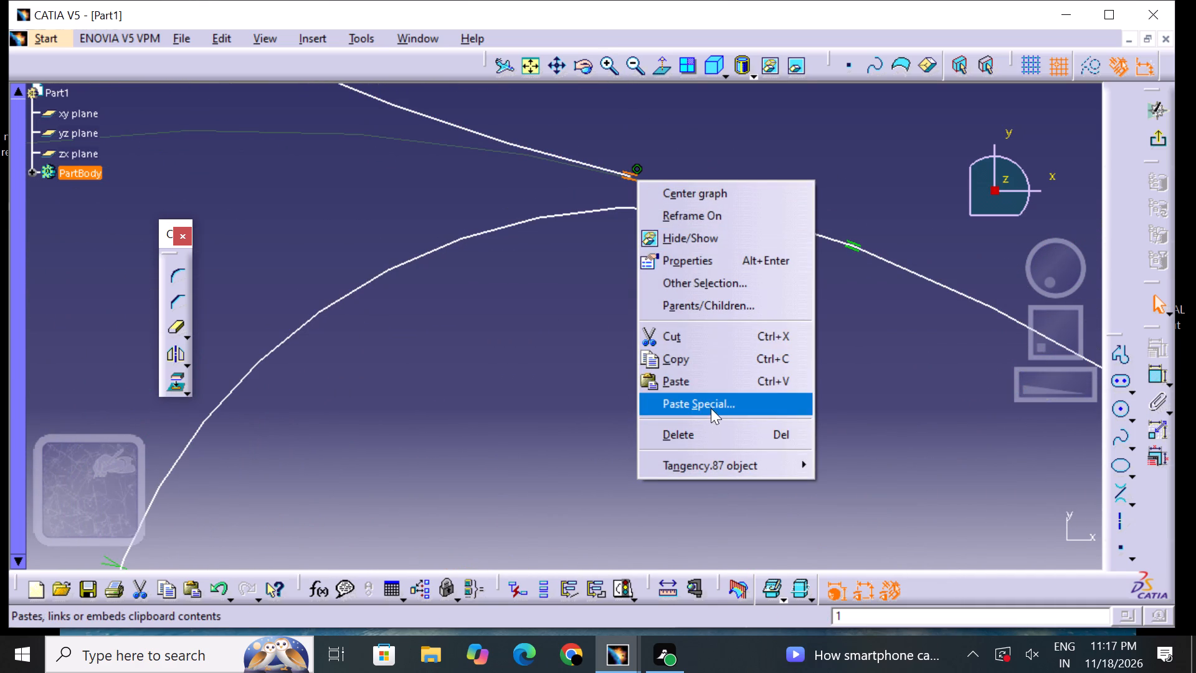
{"action": "left_click", "coordinate": [708, 439]}
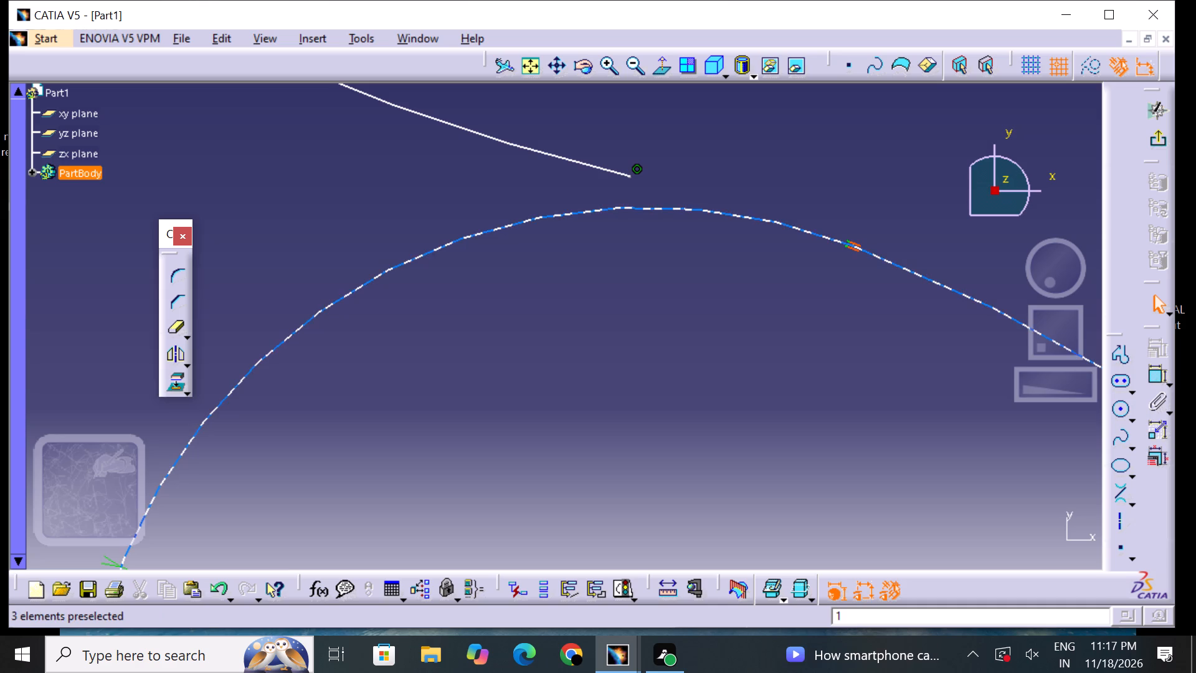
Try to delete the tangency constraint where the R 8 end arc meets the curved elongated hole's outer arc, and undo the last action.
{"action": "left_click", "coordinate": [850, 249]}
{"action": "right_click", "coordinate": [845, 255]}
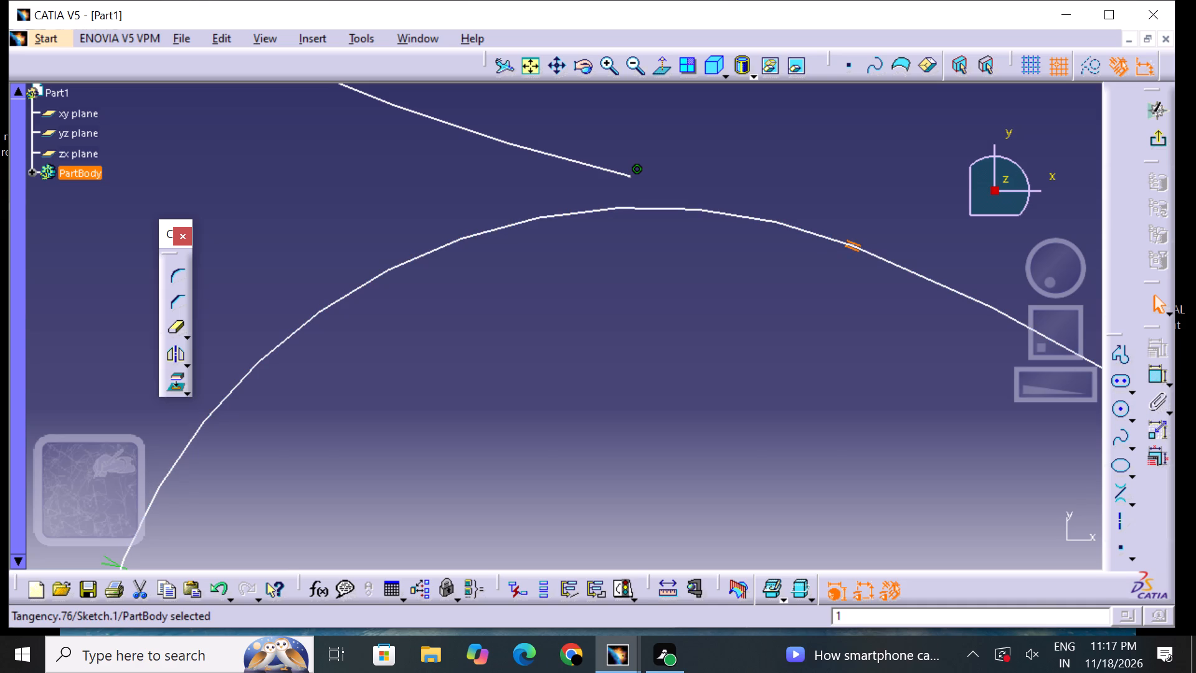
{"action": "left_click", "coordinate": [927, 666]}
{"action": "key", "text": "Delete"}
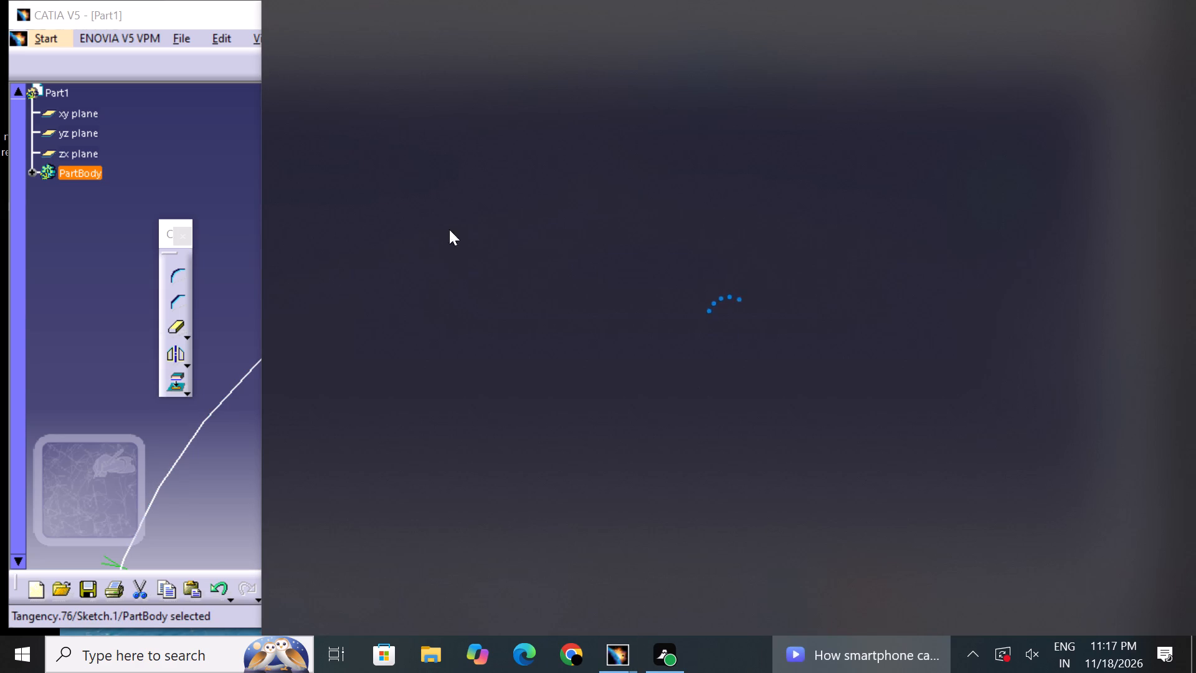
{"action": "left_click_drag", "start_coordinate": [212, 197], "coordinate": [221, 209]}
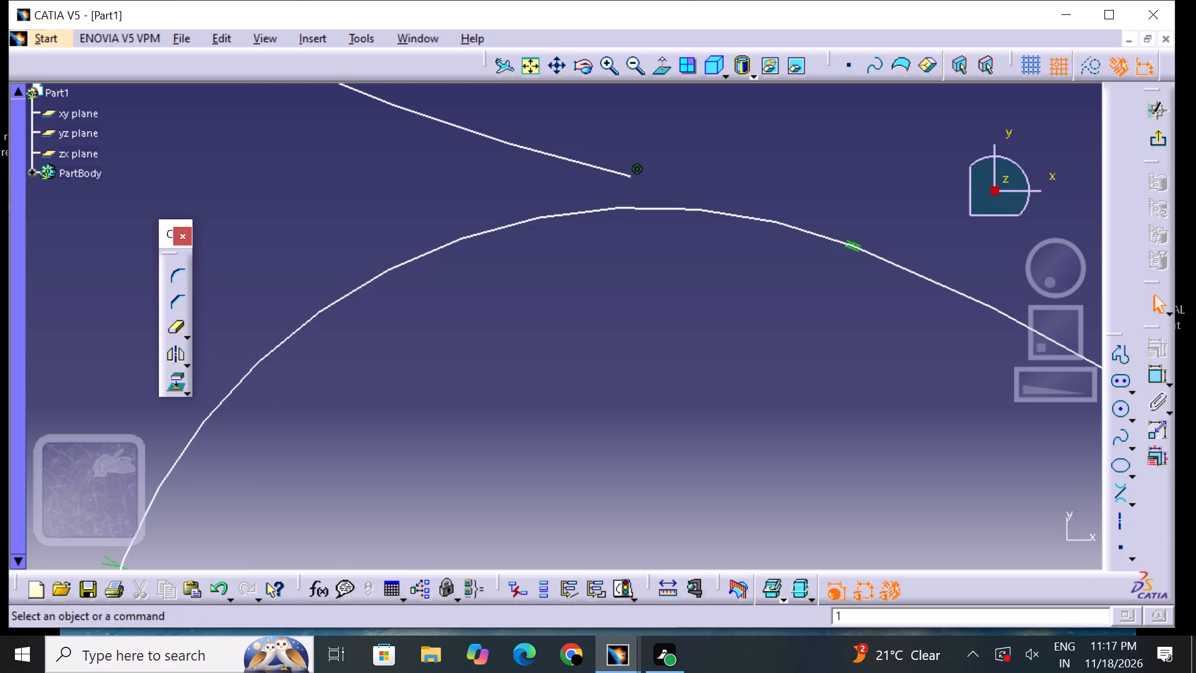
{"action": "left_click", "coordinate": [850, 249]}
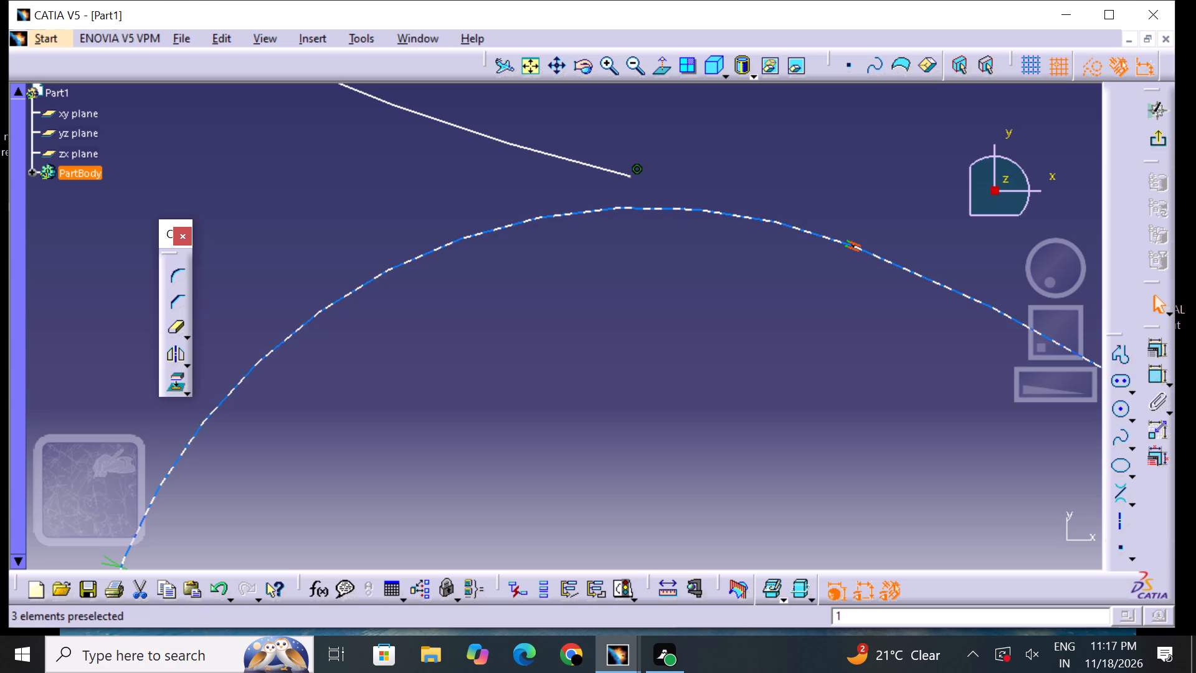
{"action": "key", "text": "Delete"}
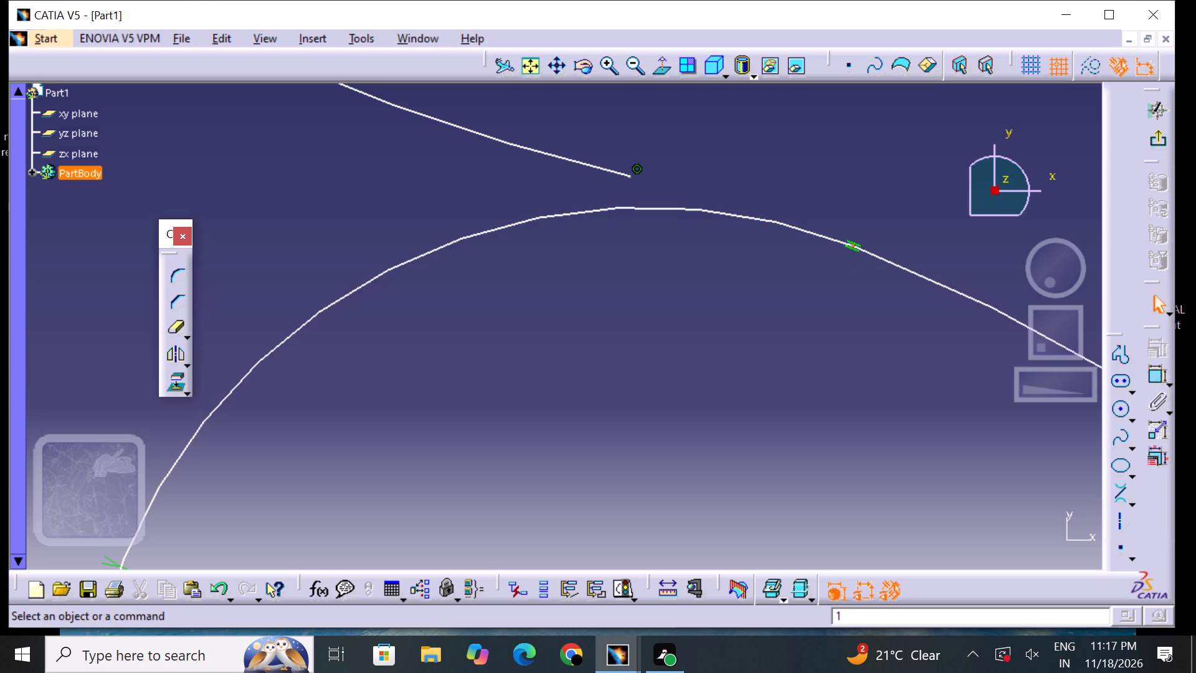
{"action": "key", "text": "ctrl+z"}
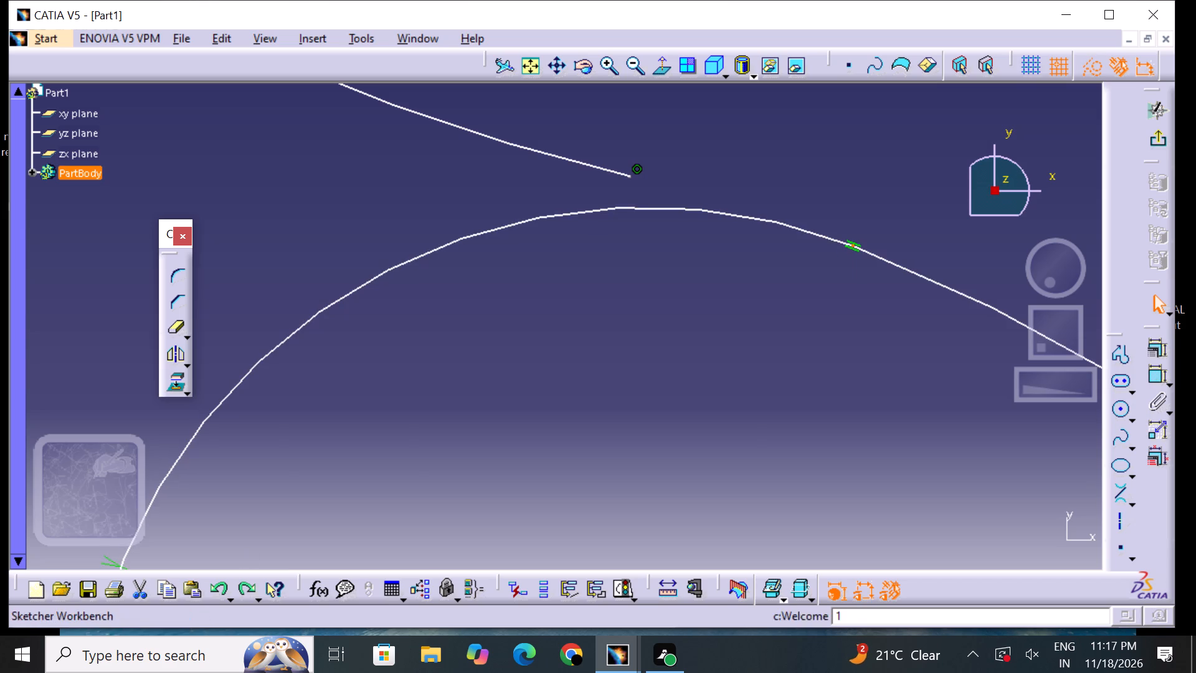
Delete the tangency constraint between the upper R 8 end arc and the outer arc of the curved elongated hole.
{"action": "triple_click", "coordinate": [611, 70]}
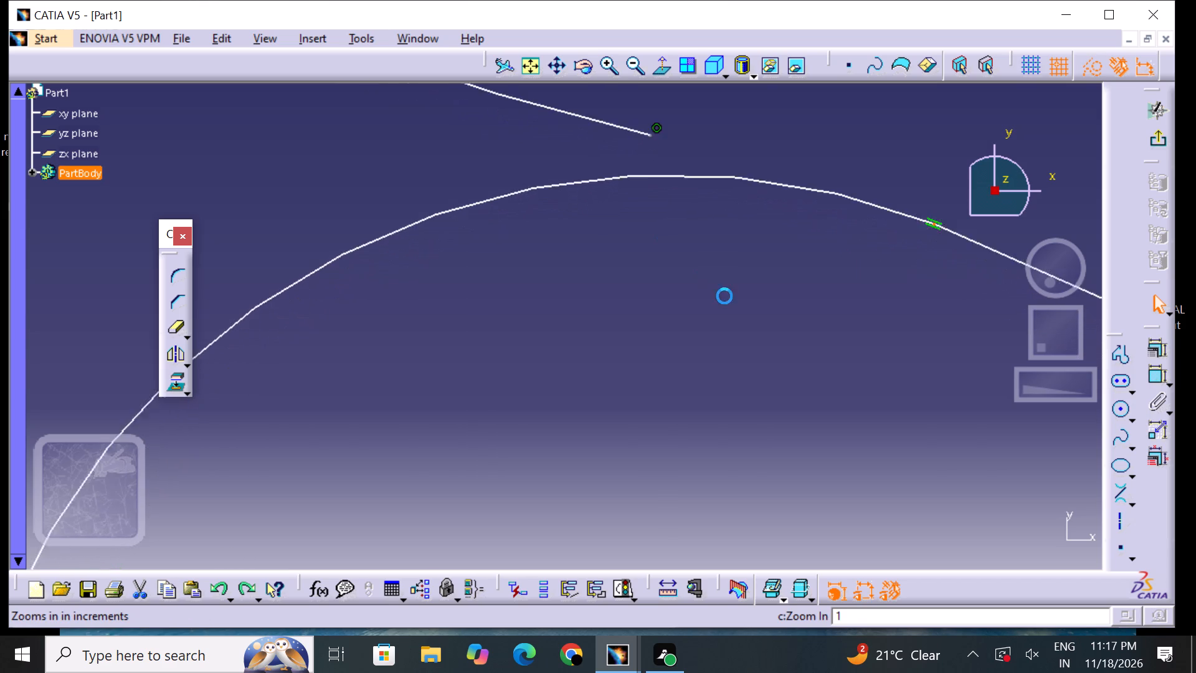
{"action": "middle_click_drag", "start_coordinate": [893, 304], "coordinate": [142, 551]}
{"action": "middle_click_drag", "start_coordinate": [229, 480], "coordinate": [530, 414]}
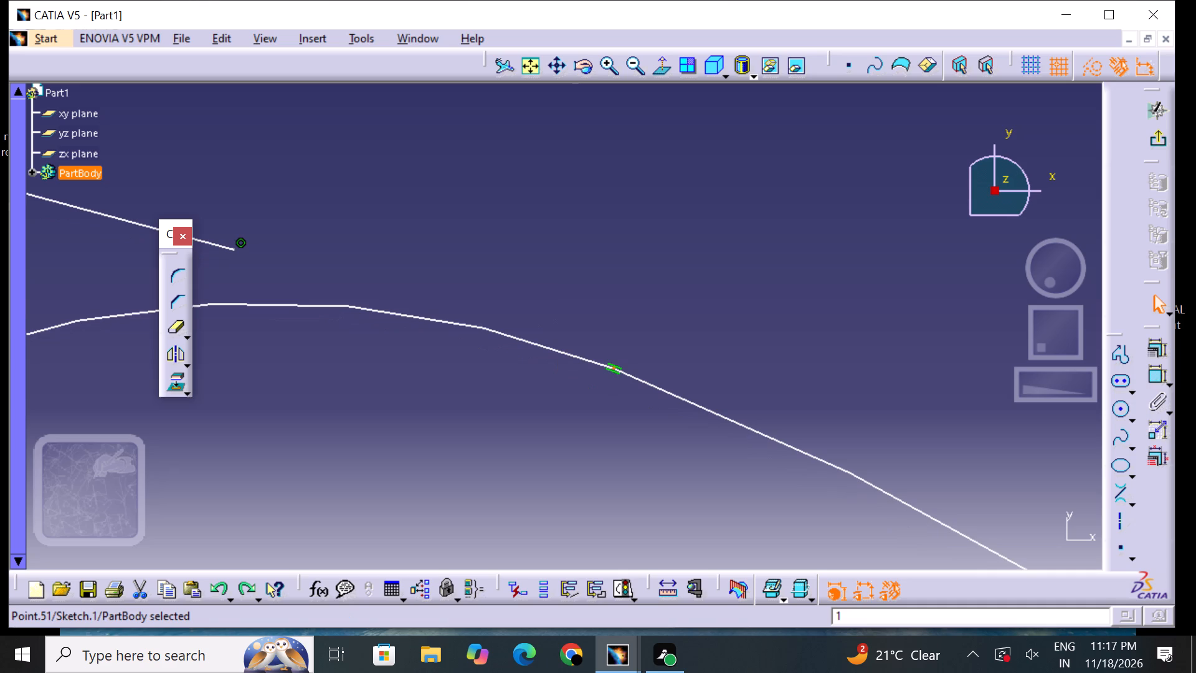
{"action": "left_click", "coordinate": [614, 373]}
{"action": "right_click", "coordinate": [609, 376]}
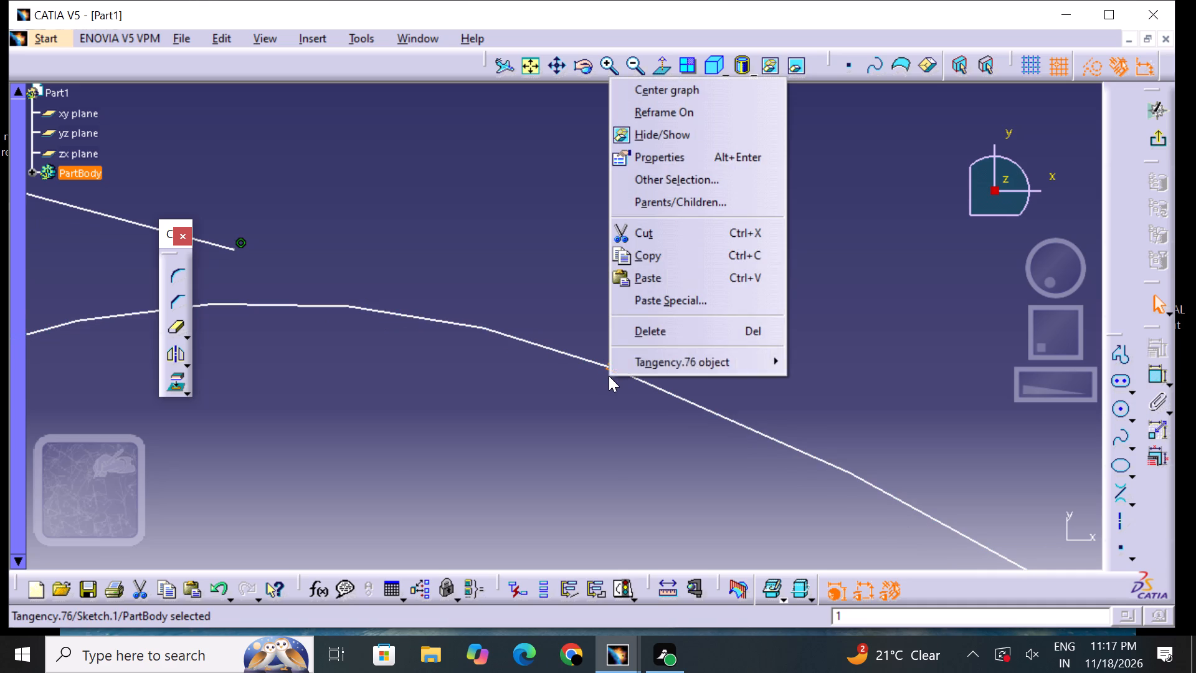
{"action": "left_click", "coordinate": [657, 335]}
Delete the coincidence constraint at the R 30 corner arc's lower endpoint.
{"action": "middle_click_drag", "start_coordinate": [658, 270], "coordinate": [1046, 384]}
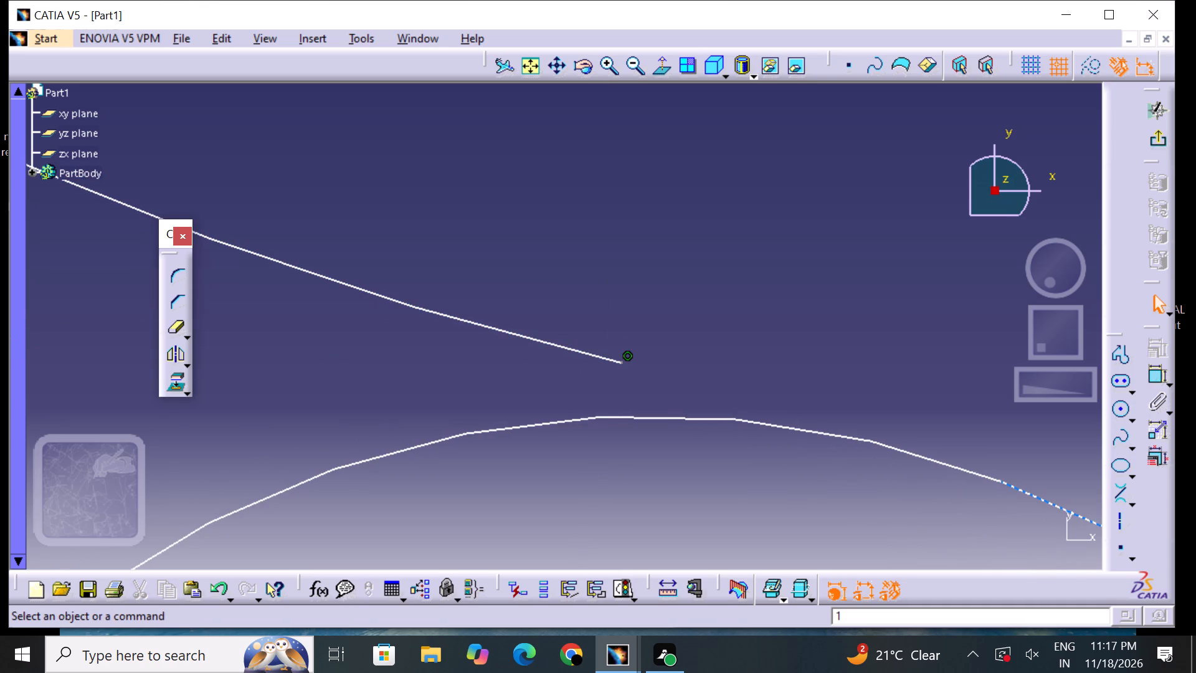
{"action": "left_click", "coordinate": [626, 351]}
{"action": "right_click", "coordinate": [626, 351]}
{"action": "left_click", "coordinate": [680, 303]}
Constrain the R 30 arc's lower endpoint to be coincident with the curved elongated hole's upper R 8 end arc.
{"action": "left_click", "coordinate": [1154, 373]}
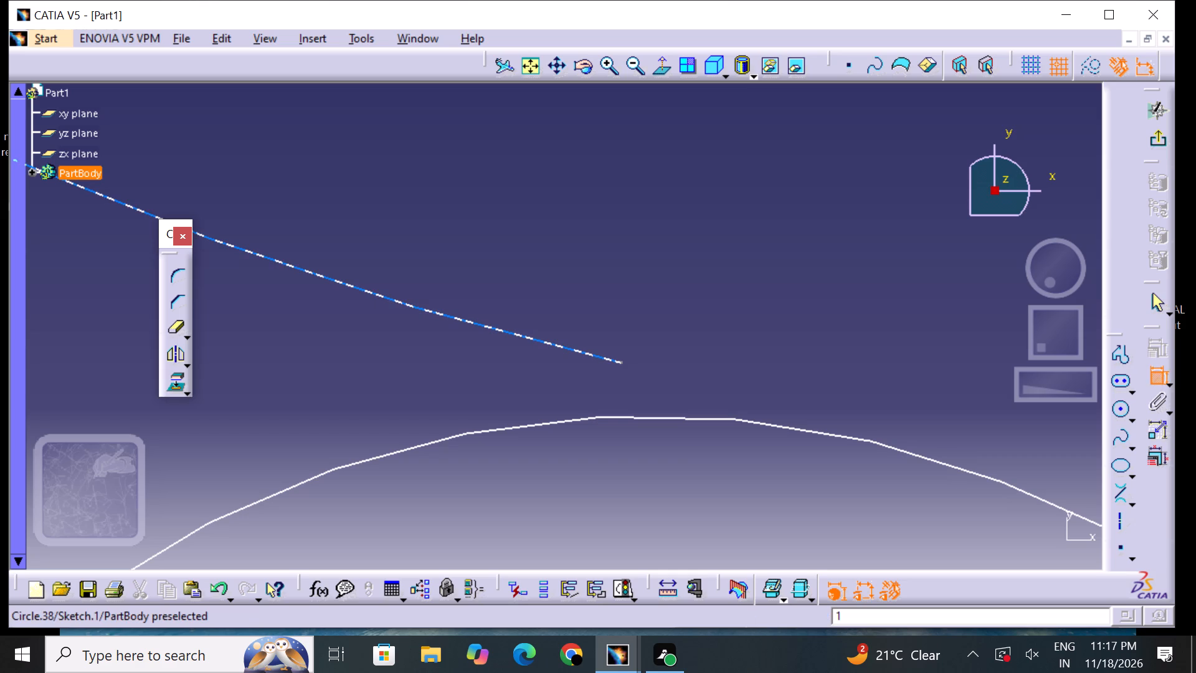
{"action": "left_click", "coordinate": [619, 363]}
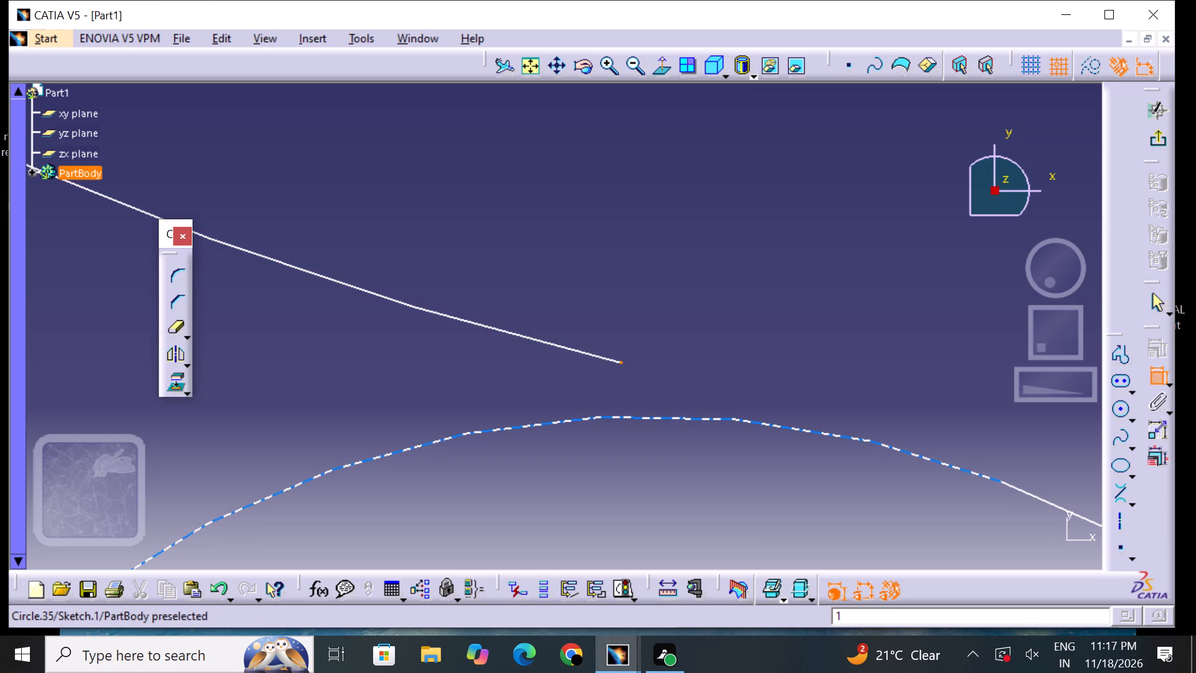
{"action": "left_click", "coordinate": [625, 419]}
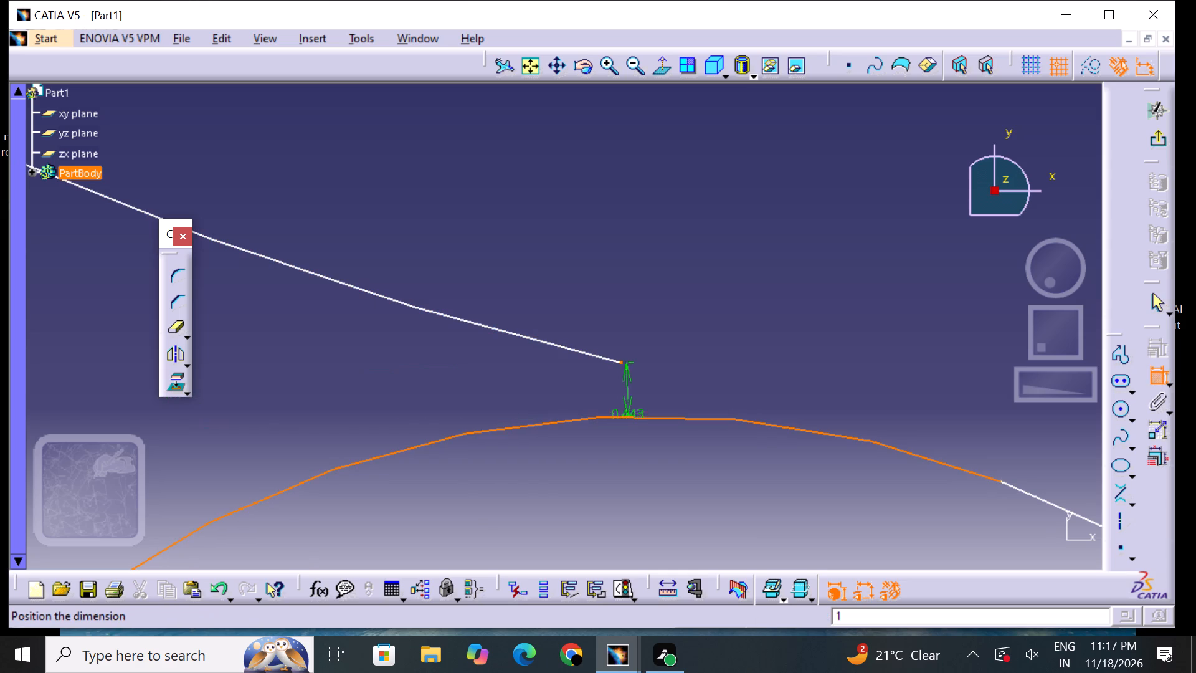
{"action": "right_click", "coordinate": [642, 380]}
{"action": "left_click", "coordinate": [718, 536]}
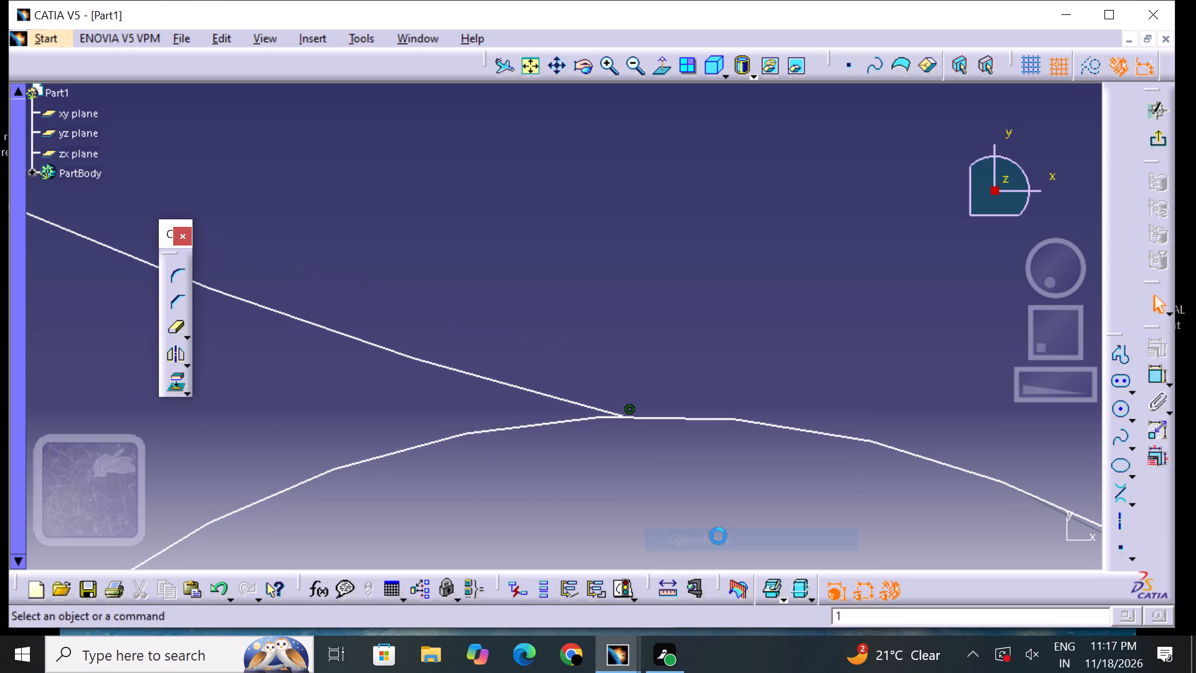
{"action": "left_click", "coordinate": [716, 360]}
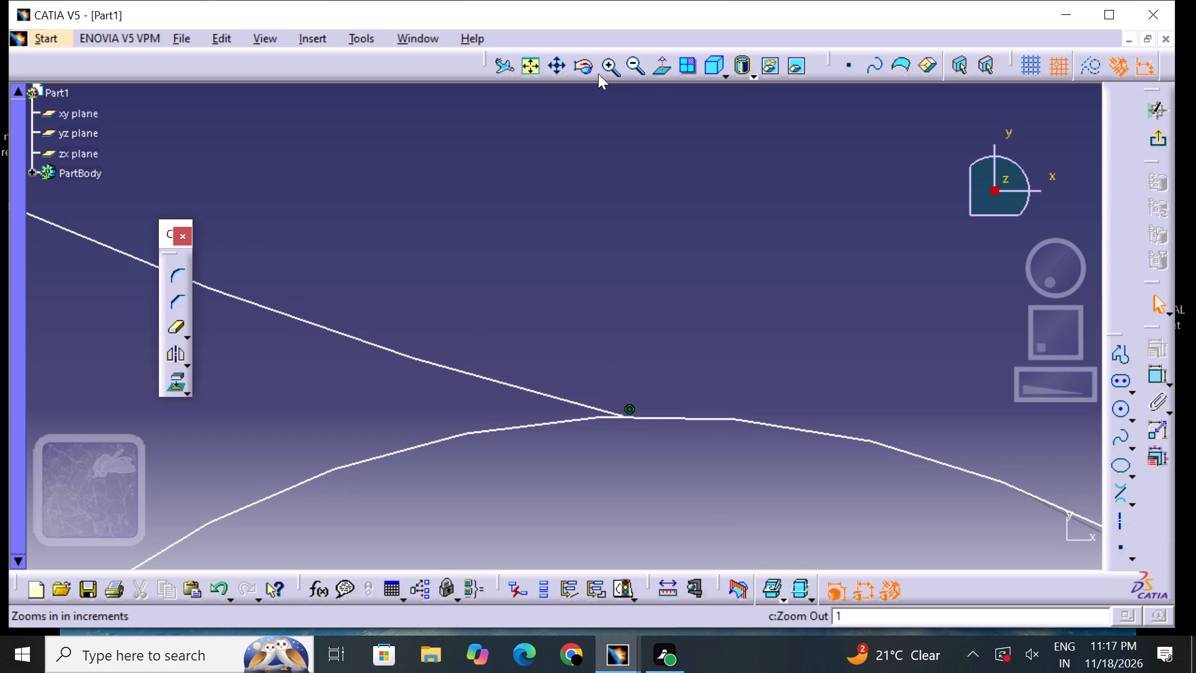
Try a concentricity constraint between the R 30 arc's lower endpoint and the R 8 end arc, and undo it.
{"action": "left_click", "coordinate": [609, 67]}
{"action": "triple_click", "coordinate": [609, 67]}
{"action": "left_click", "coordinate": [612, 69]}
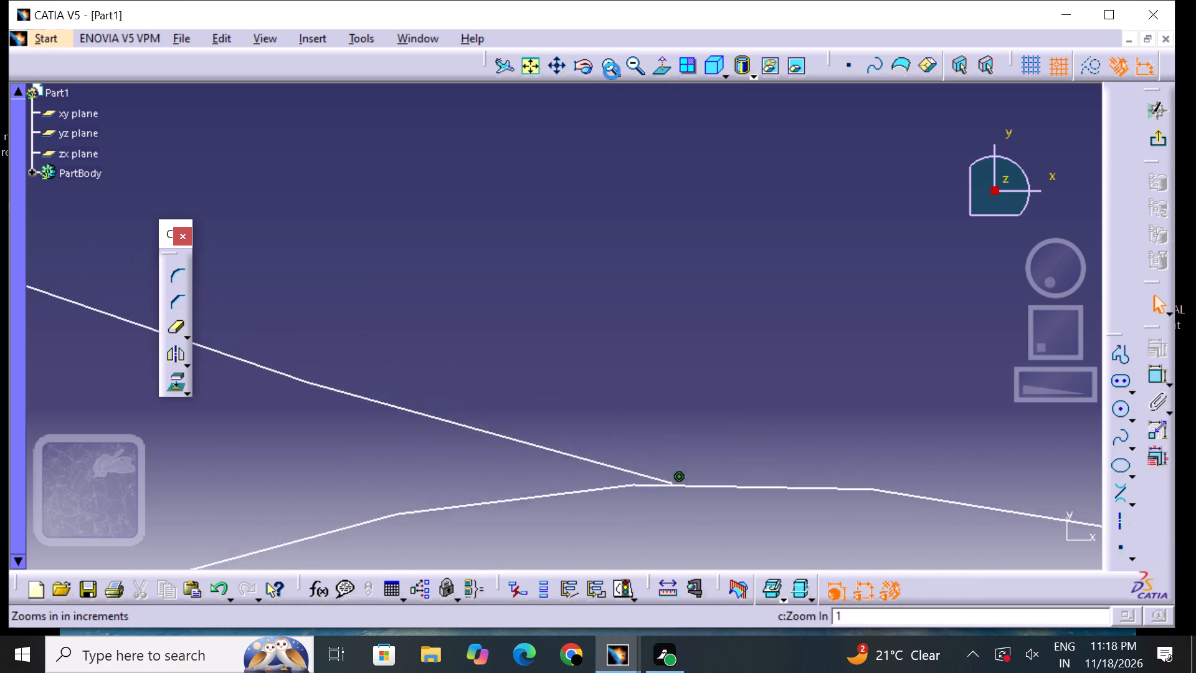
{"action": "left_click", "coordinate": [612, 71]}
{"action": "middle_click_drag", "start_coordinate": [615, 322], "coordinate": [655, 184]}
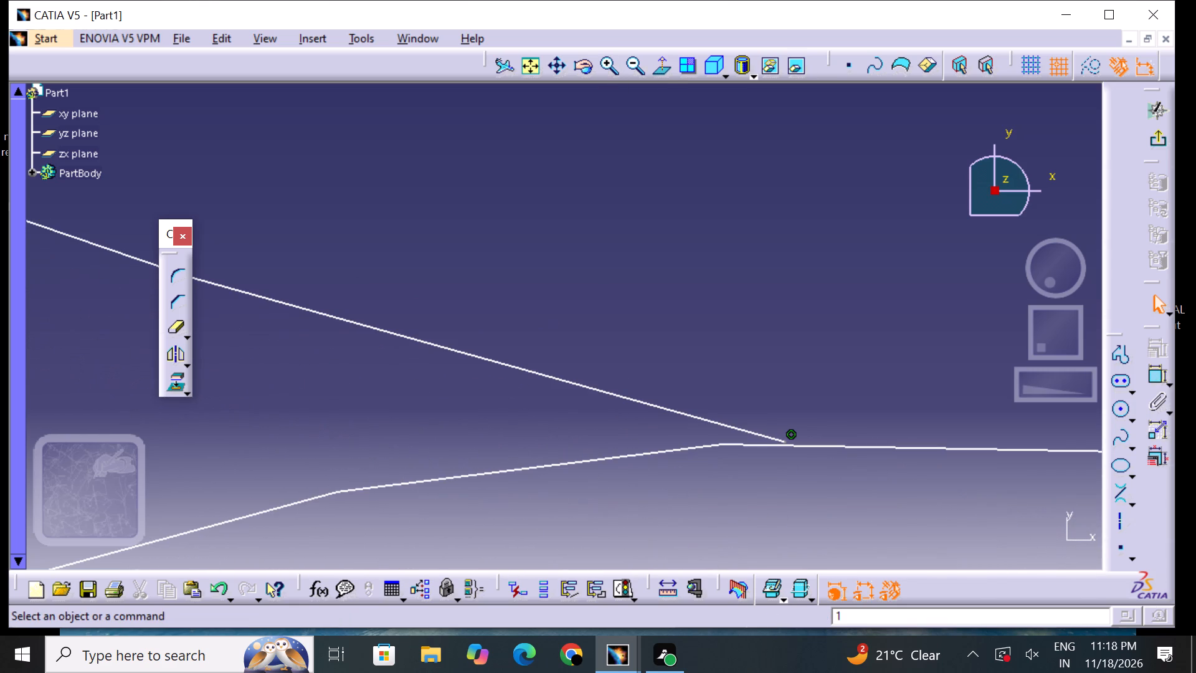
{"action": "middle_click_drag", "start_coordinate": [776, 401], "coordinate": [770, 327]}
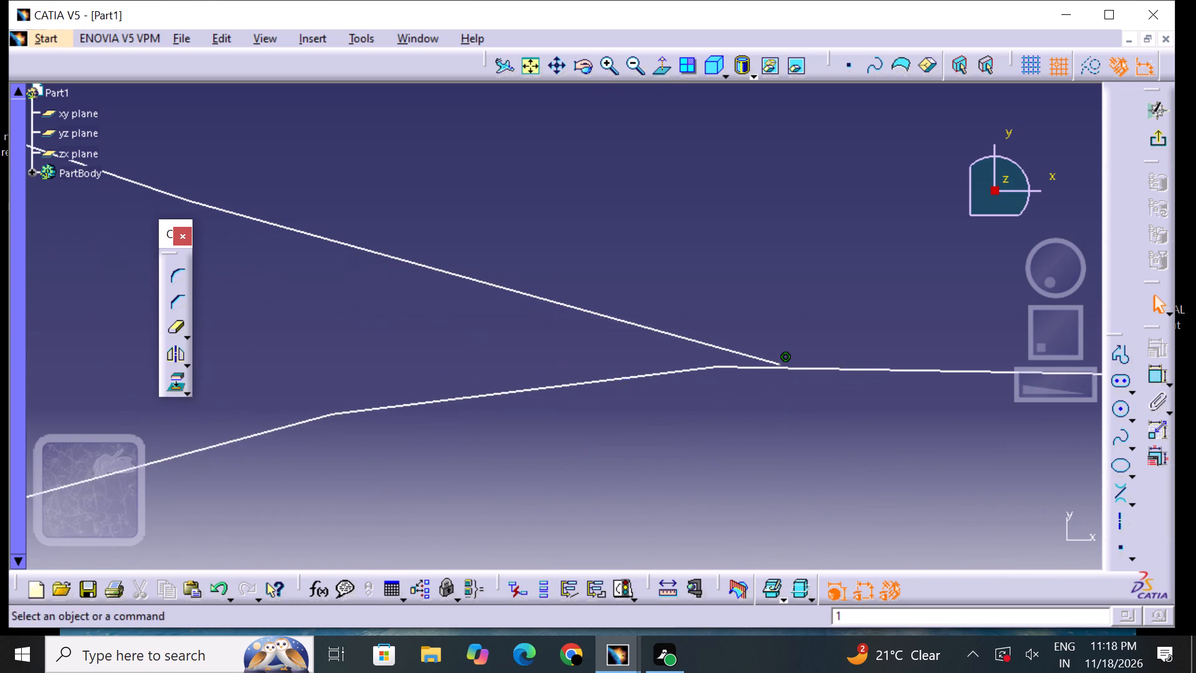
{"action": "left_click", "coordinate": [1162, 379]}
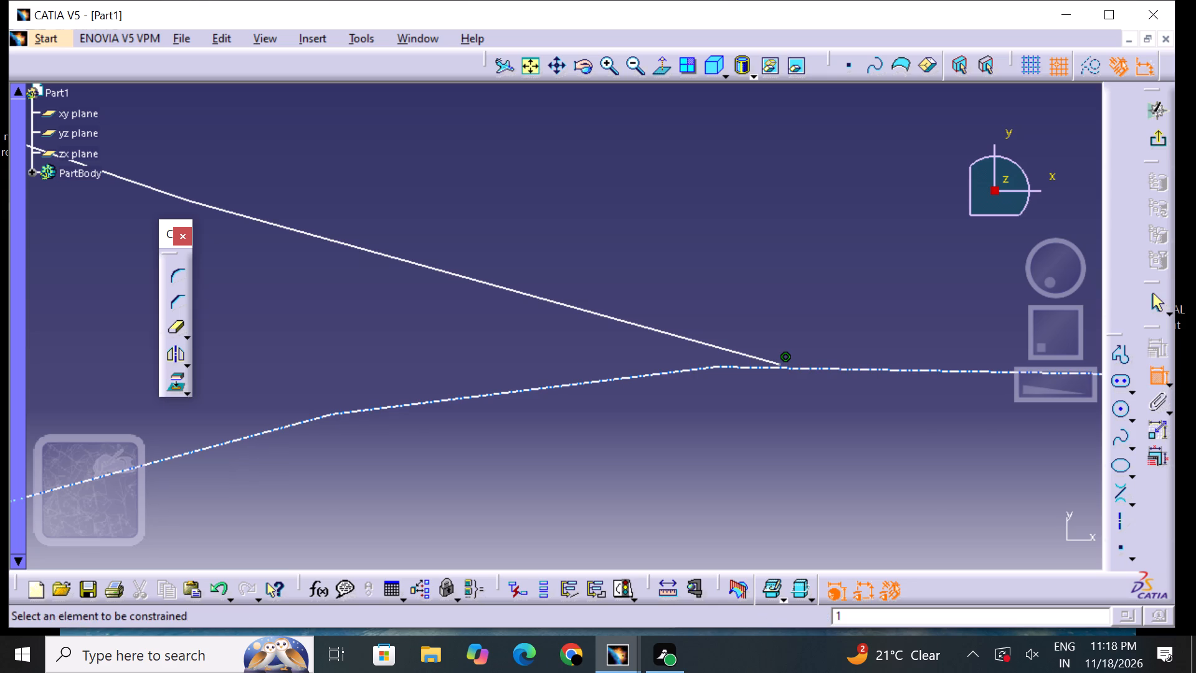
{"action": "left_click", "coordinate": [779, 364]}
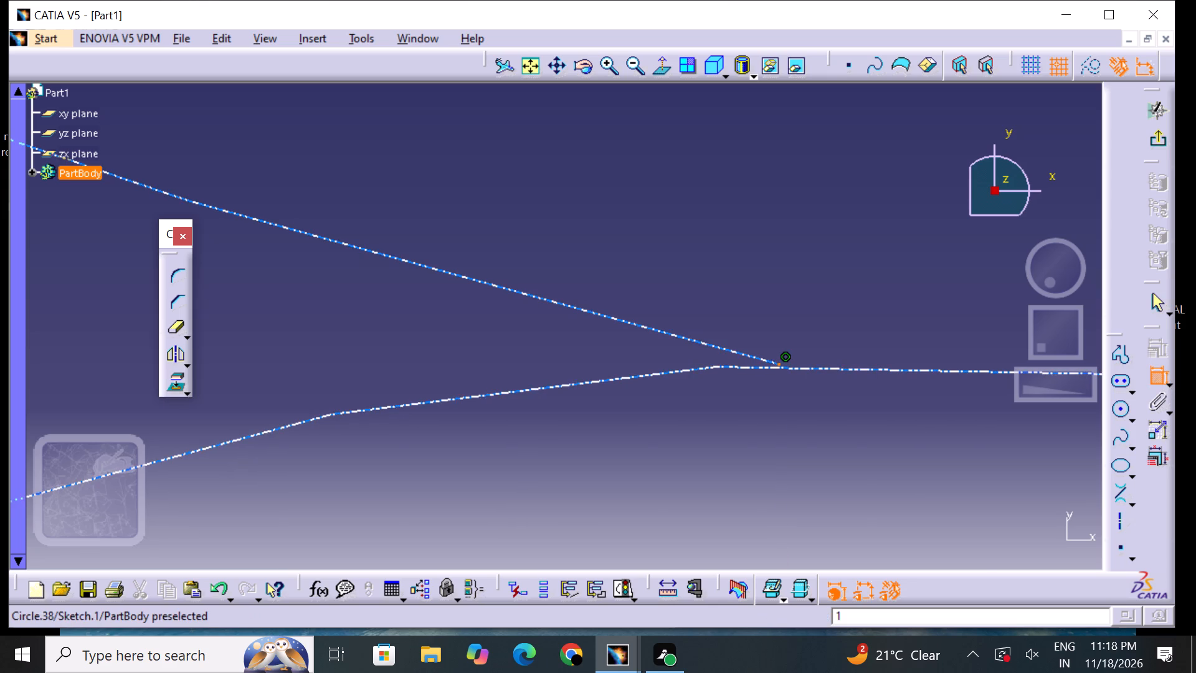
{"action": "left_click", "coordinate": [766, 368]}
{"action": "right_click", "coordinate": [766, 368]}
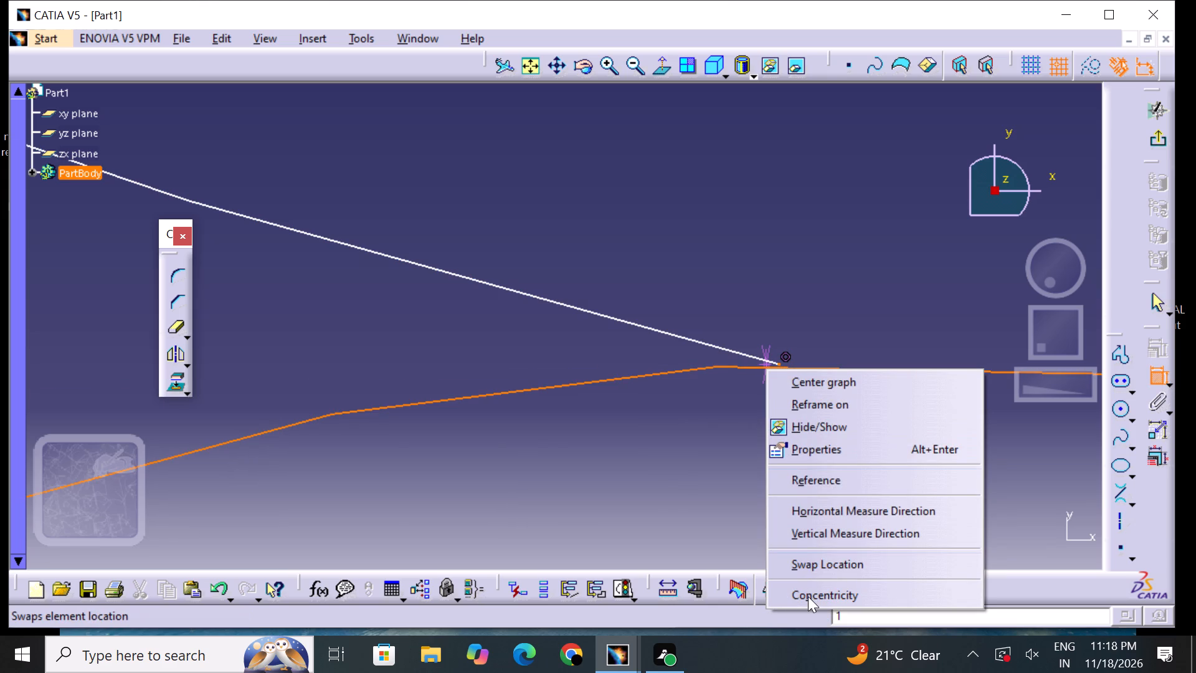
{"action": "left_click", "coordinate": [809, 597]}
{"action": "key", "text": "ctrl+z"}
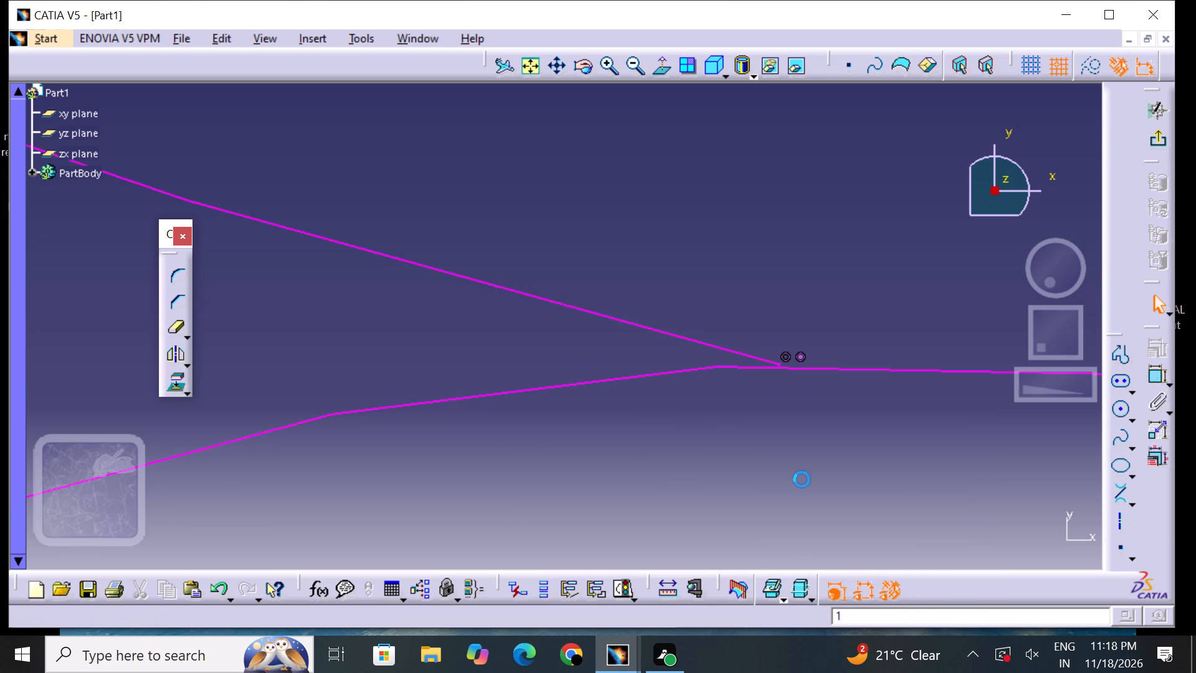
Delete the coincidence constraint at the R 30 corner arc's lower endpoint.
{"action": "left_click", "coordinate": [787, 355]}
{"action": "right_click", "coordinate": [787, 356]}
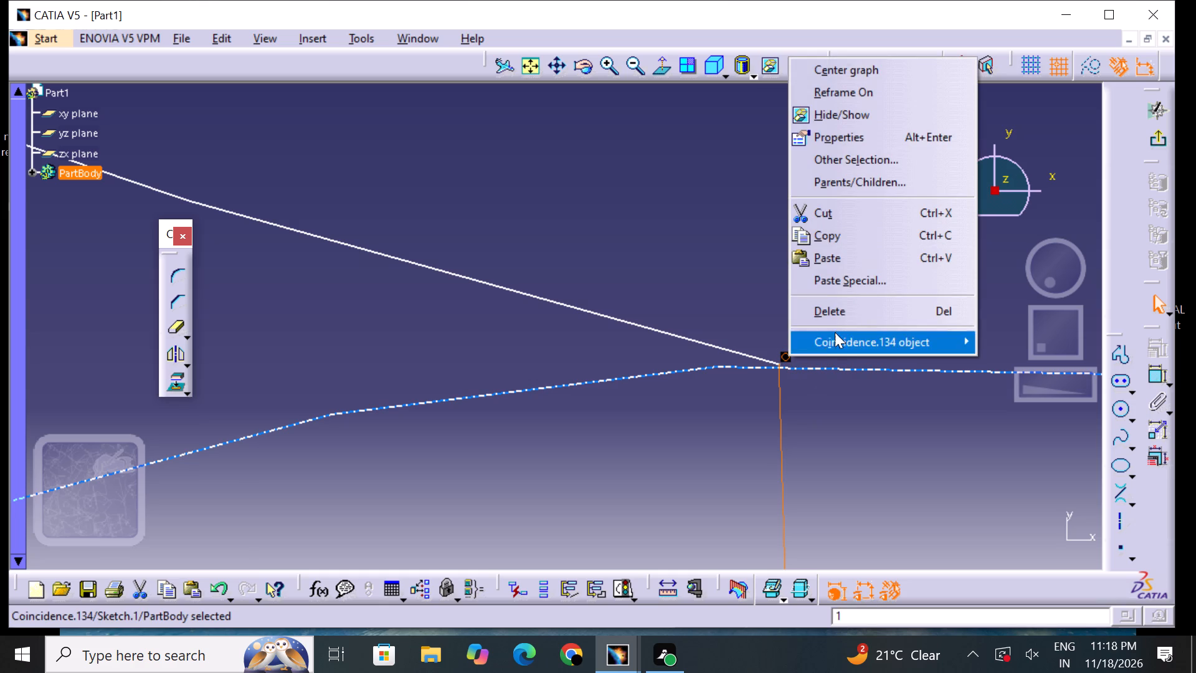
{"action": "left_click", "coordinate": [840, 320]}
Constrain the R 30 arc's lower endpoint to be coincident with the curved elongated hole's upper R 8 end arc.
{"action": "left_click", "coordinate": [1159, 383]}
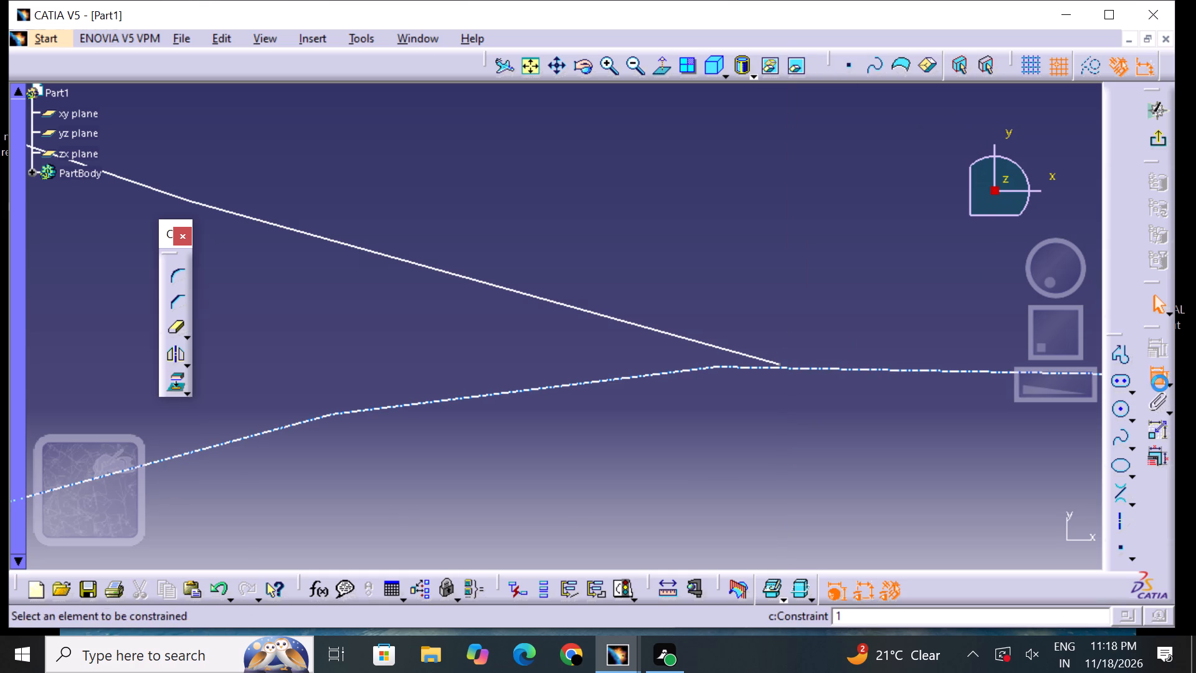
{"action": "left_click", "coordinate": [777, 363]}
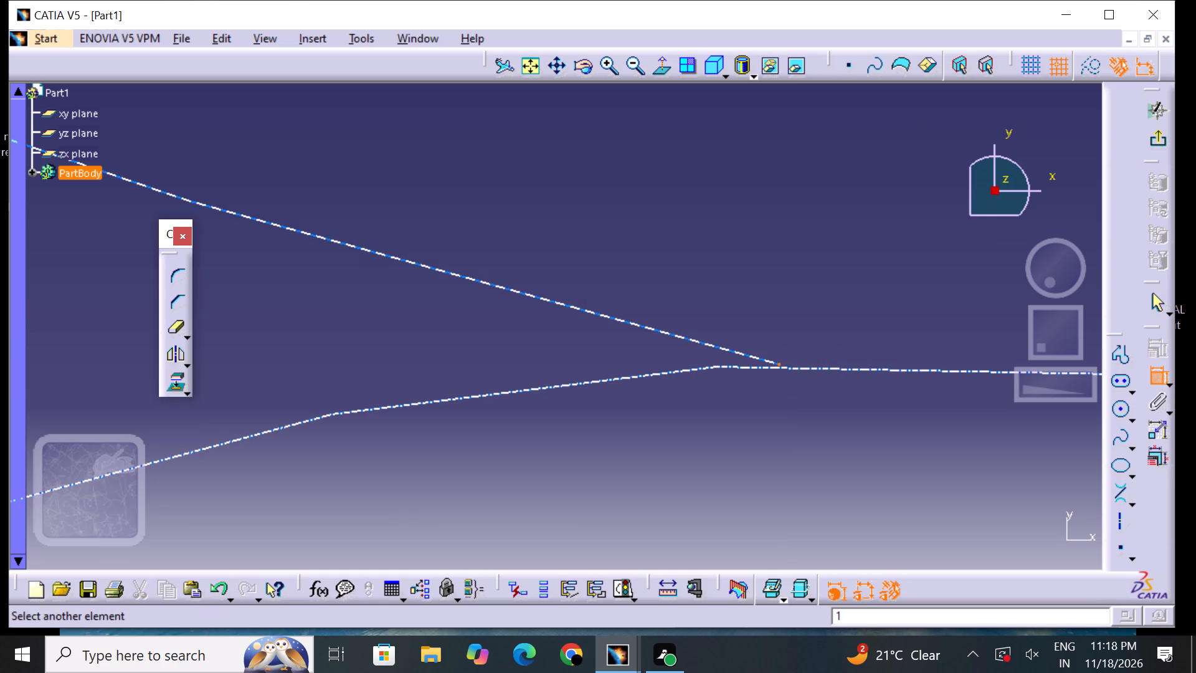
{"action": "left_click", "coordinate": [766, 366]}
{"action": "right_click", "coordinate": [766, 368]}
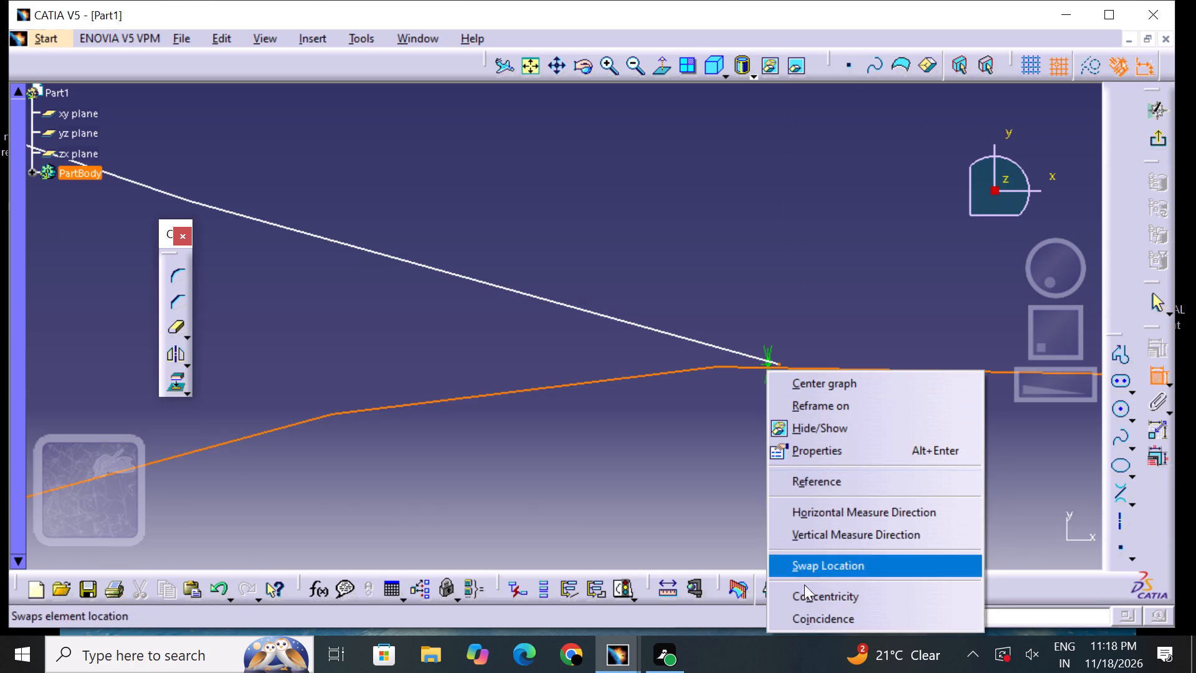
{"action": "left_click", "coordinate": [808, 609]}
{"action": "left_click", "coordinate": [813, 474]}
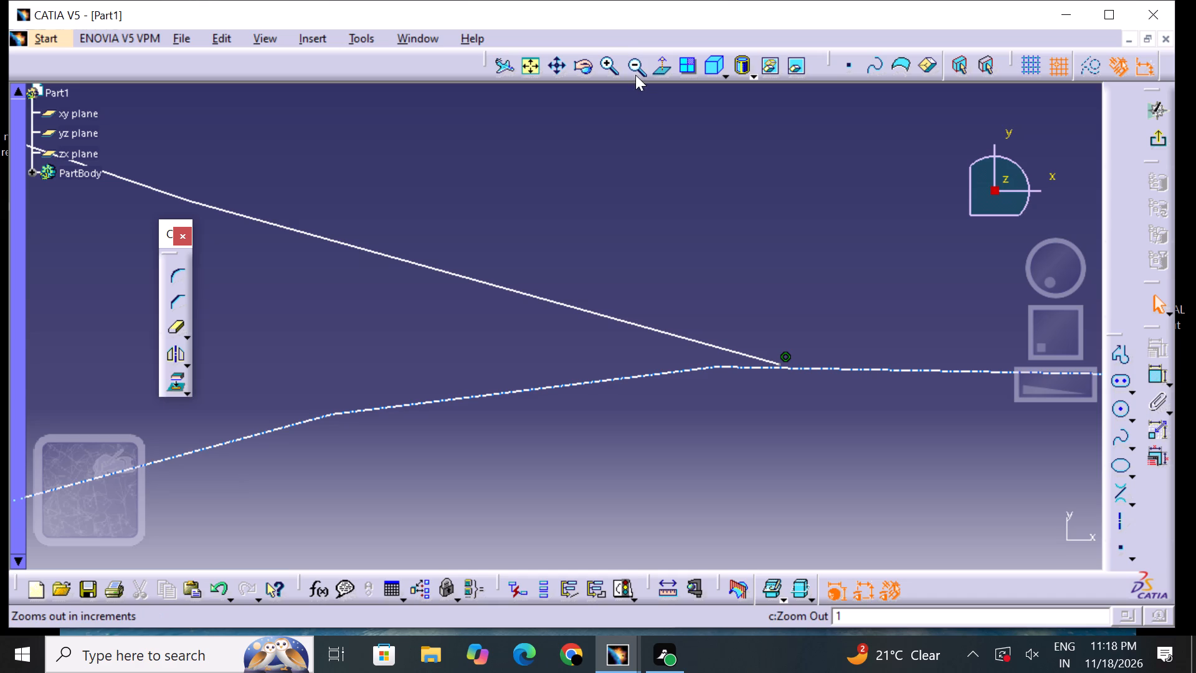
Delete the tangency constraint between the R 24 corner arc and the straight elongated hole's upper line.
{"action": "left_click", "coordinate": [632, 71]}
{"action": "double_click", "coordinate": [632, 71]}
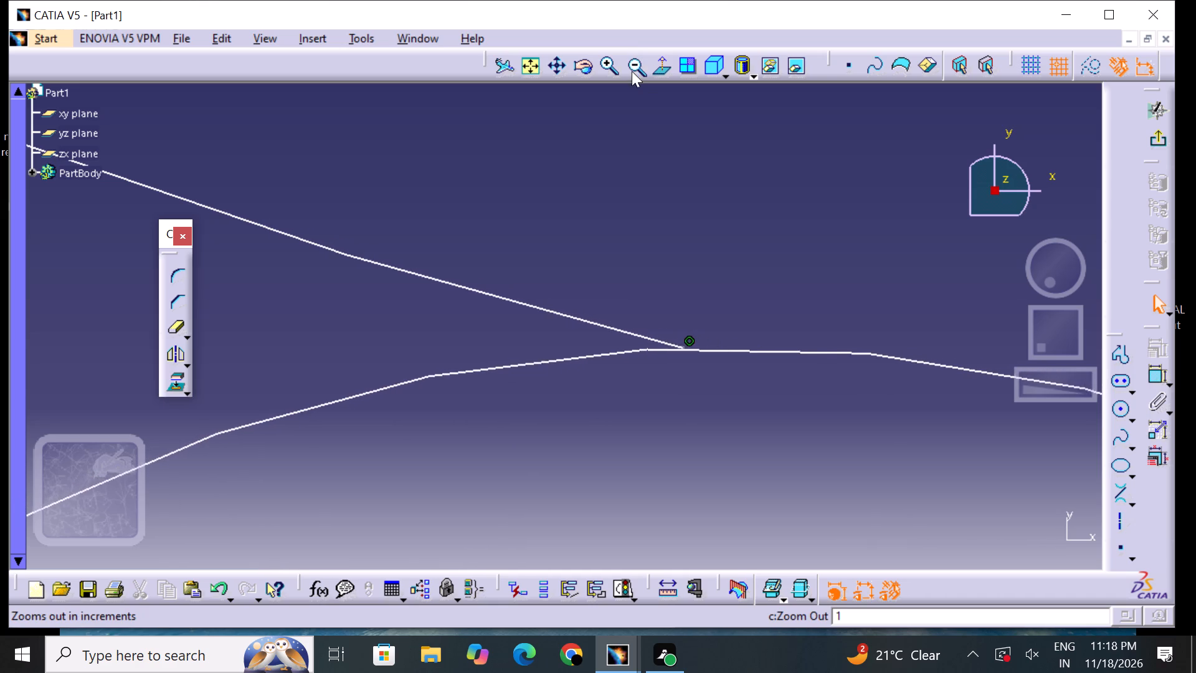
{"action": "triple_click", "coordinate": [632, 71]}
{"action": "triple_click", "coordinate": [632, 71]}
{"action": "triple_click", "coordinate": [634, 71]}
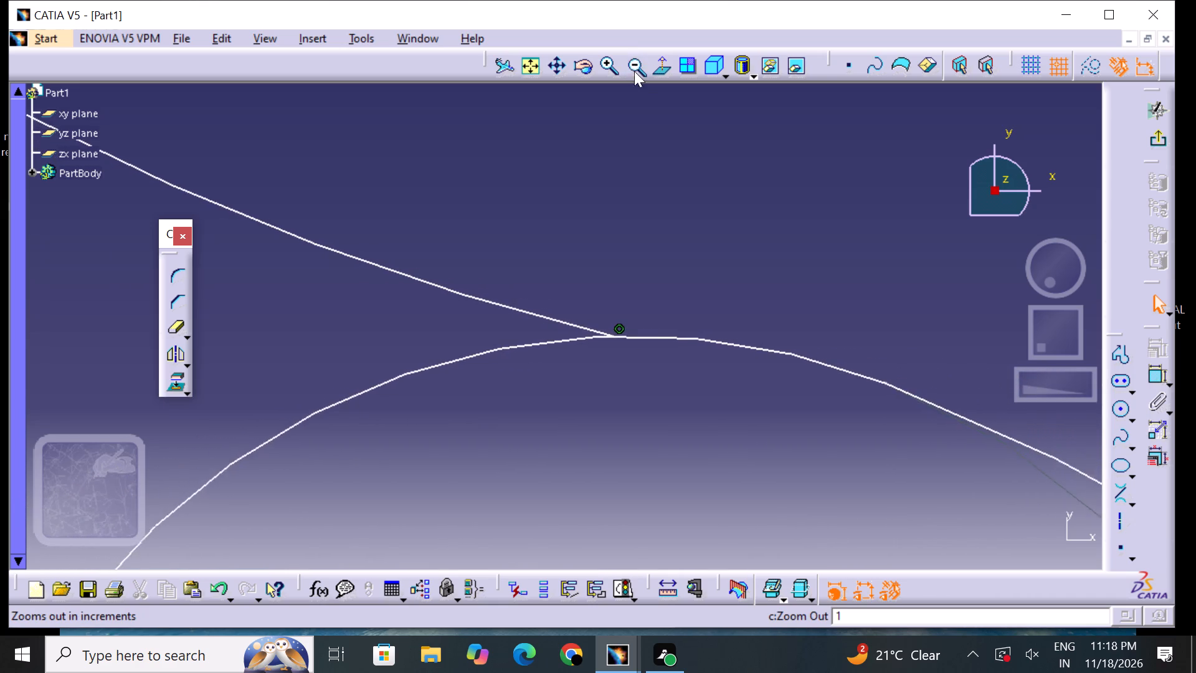
{"action": "triple_click", "coordinate": [634, 71]}
{"action": "triple_click", "coordinate": [635, 72]}
{"action": "triple_click", "coordinate": [635, 72]}
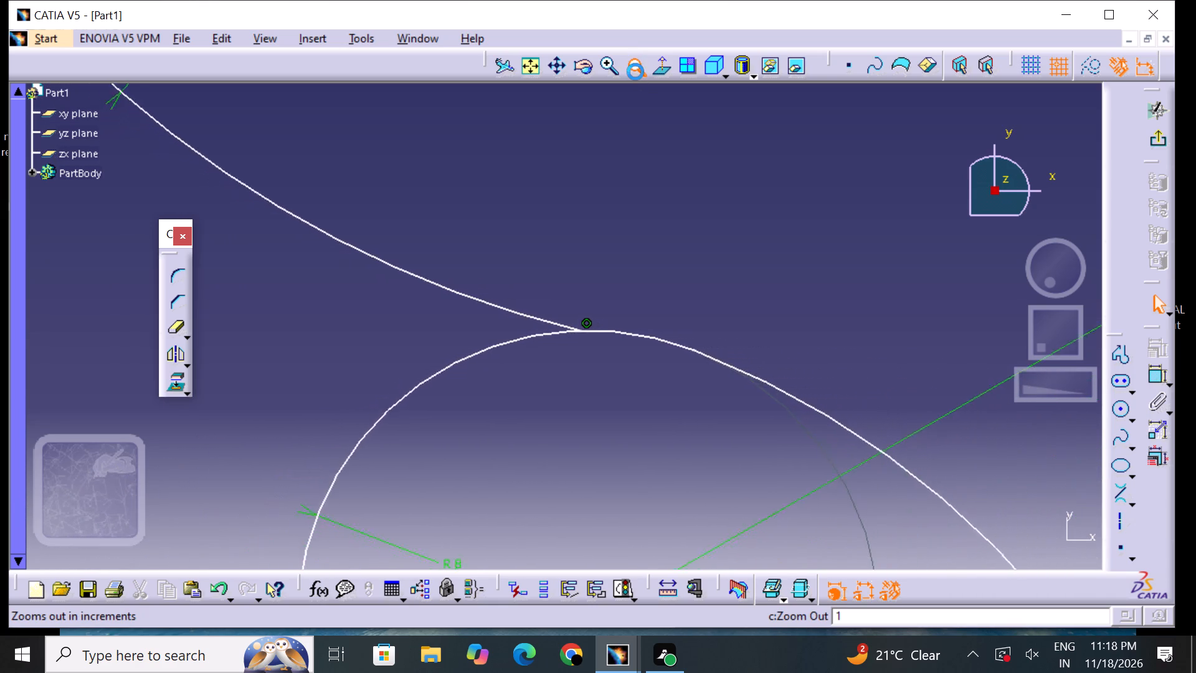
{"action": "triple_click", "coordinate": [636, 72]}
{"action": "triple_click", "coordinate": [636, 72]}
{"action": "triple_click", "coordinate": [636, 72]}
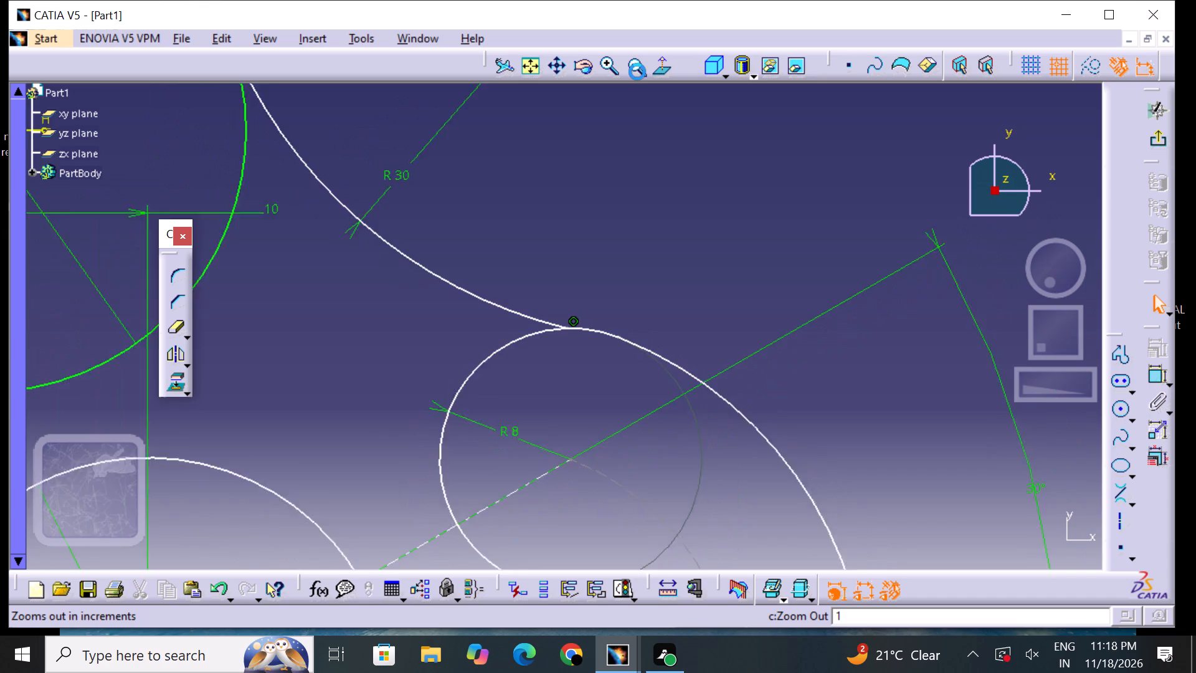
{"action": "triple_click", "coordinate": [637, 72]}
{"action": "double_click", "coordinate": [637, 72]}
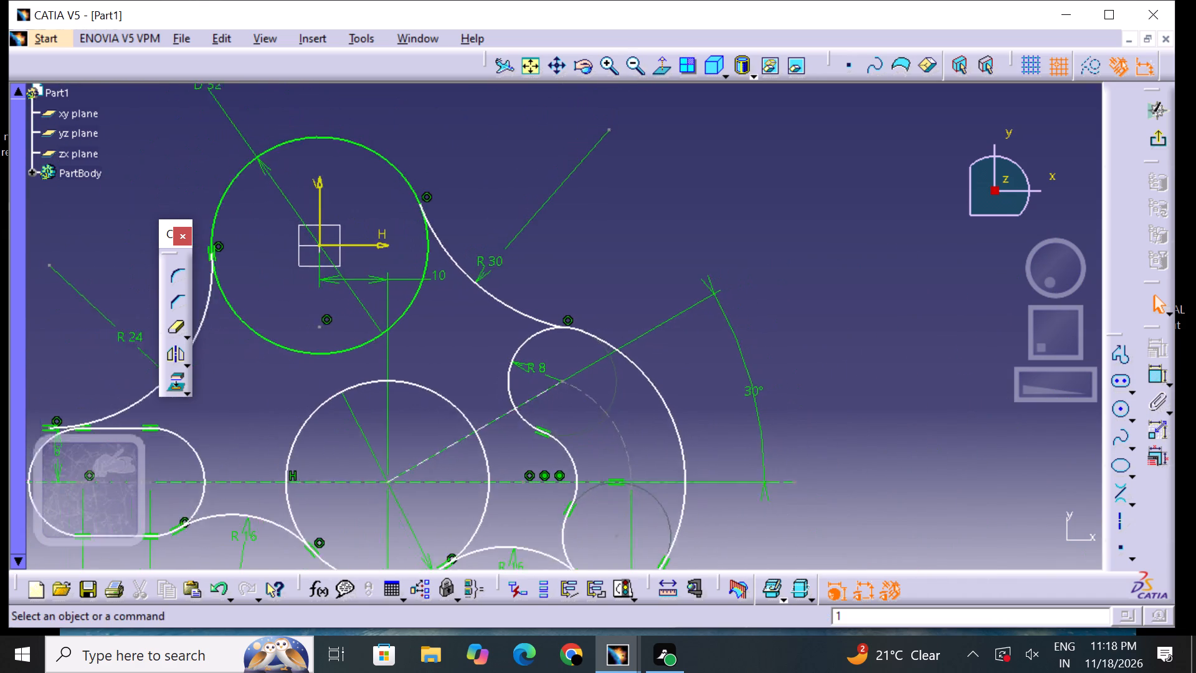
{"action": "middle_click_drag", "start_coordinate": [508, 303], "coordinate": [731, 261]}
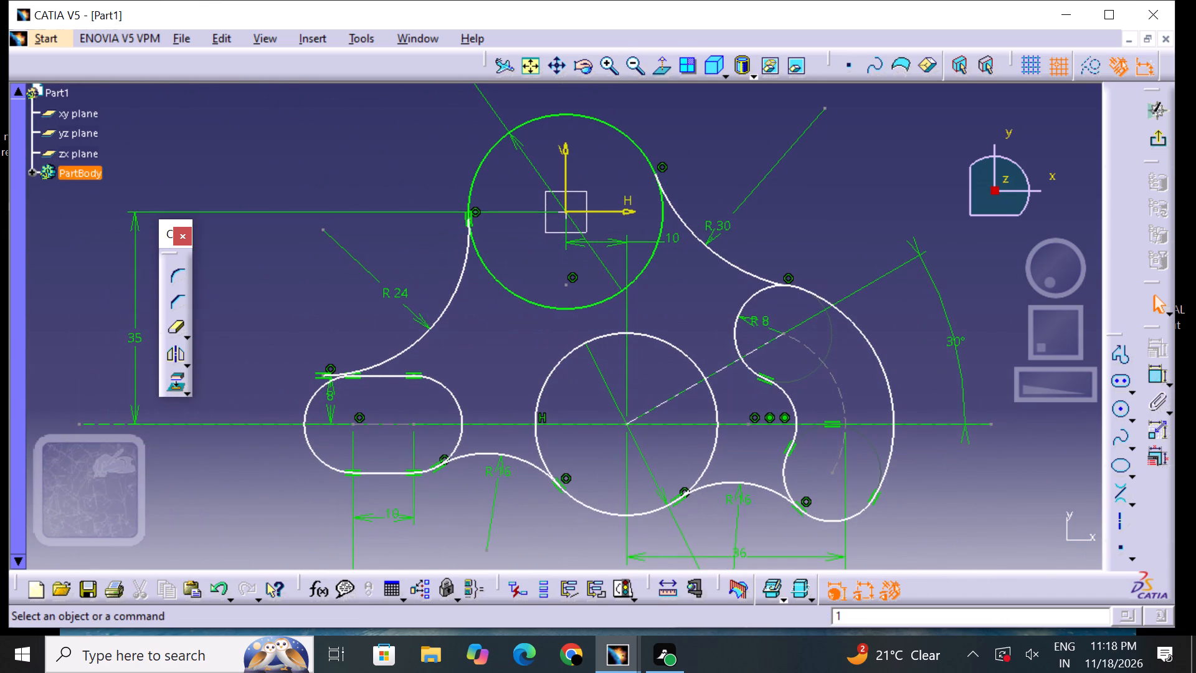
{"action": "triple_click", "coordinate": [614, 70]}
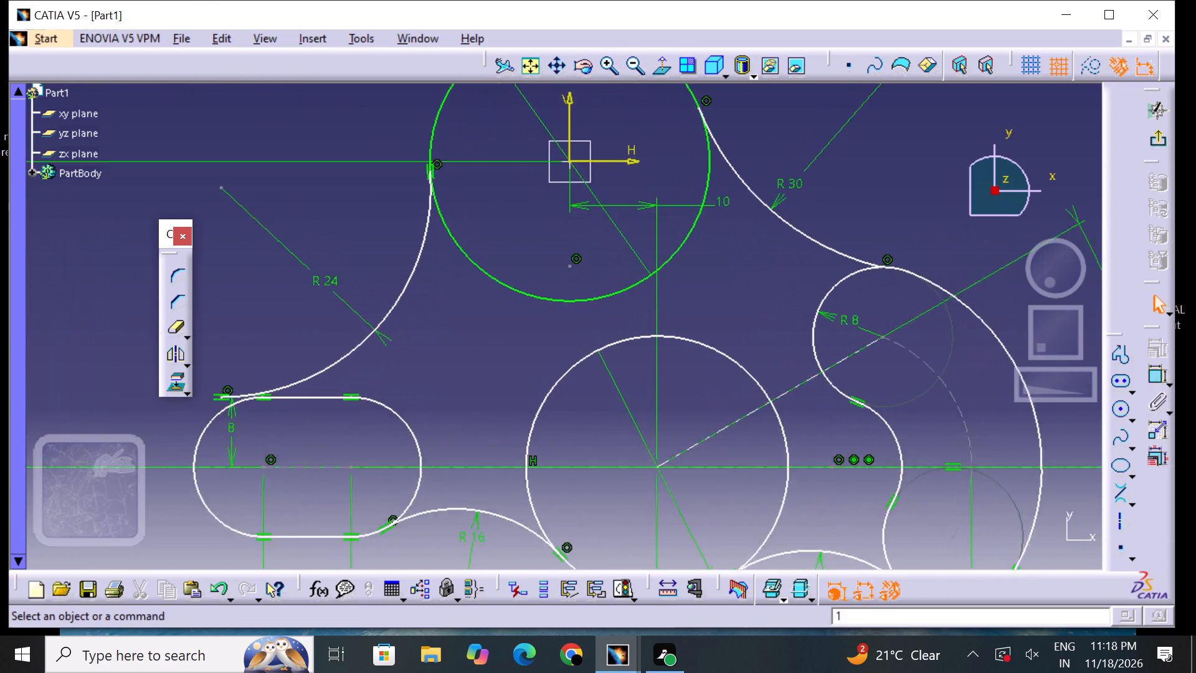
{"action": "middle_click_drag", "start_coordinate": [404, 262], "coordinate": [631, 281]}
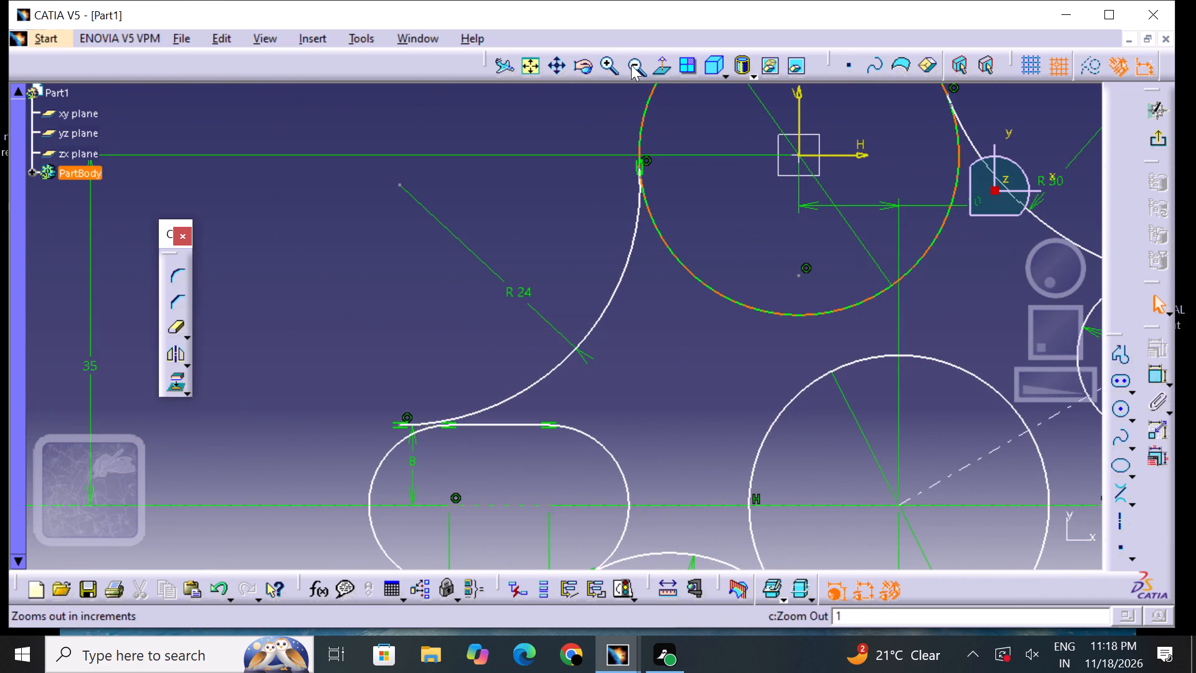
{"action": "triple_click", "coordinate": [601, 59]}
{"action": "double_click", "coordinate": [601, 61]}
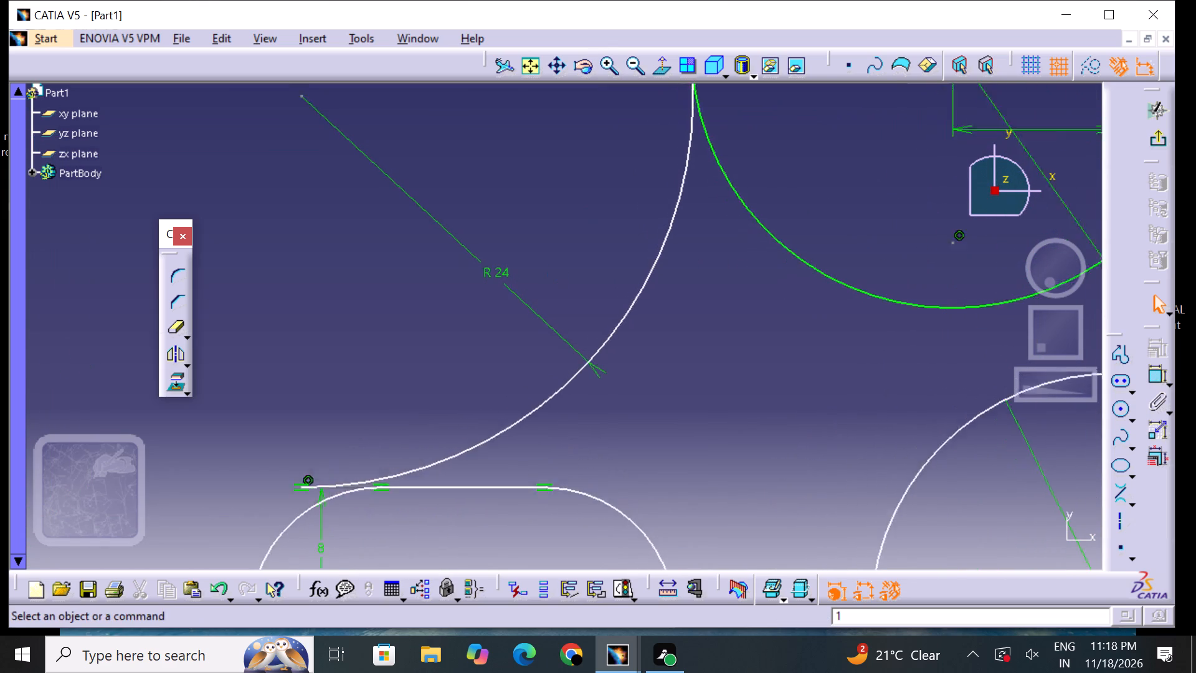
{"action": "middle_click_drag", "start_coordinate": [410, 412], "coordinate": [630, 174]}
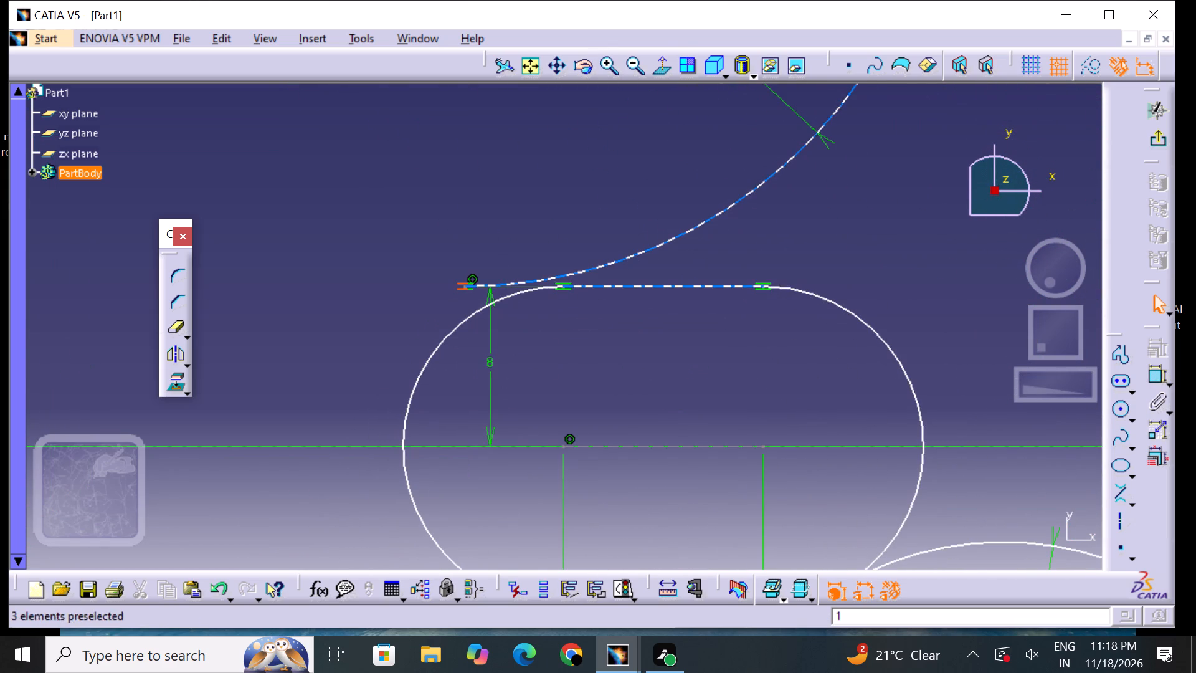
{"action": "left_click", "coordinate": [457, 291]}
{"action": "right_click", "coordinate": [458, 290]}
{"action": "left_click", "coordinate": [499, 543]}
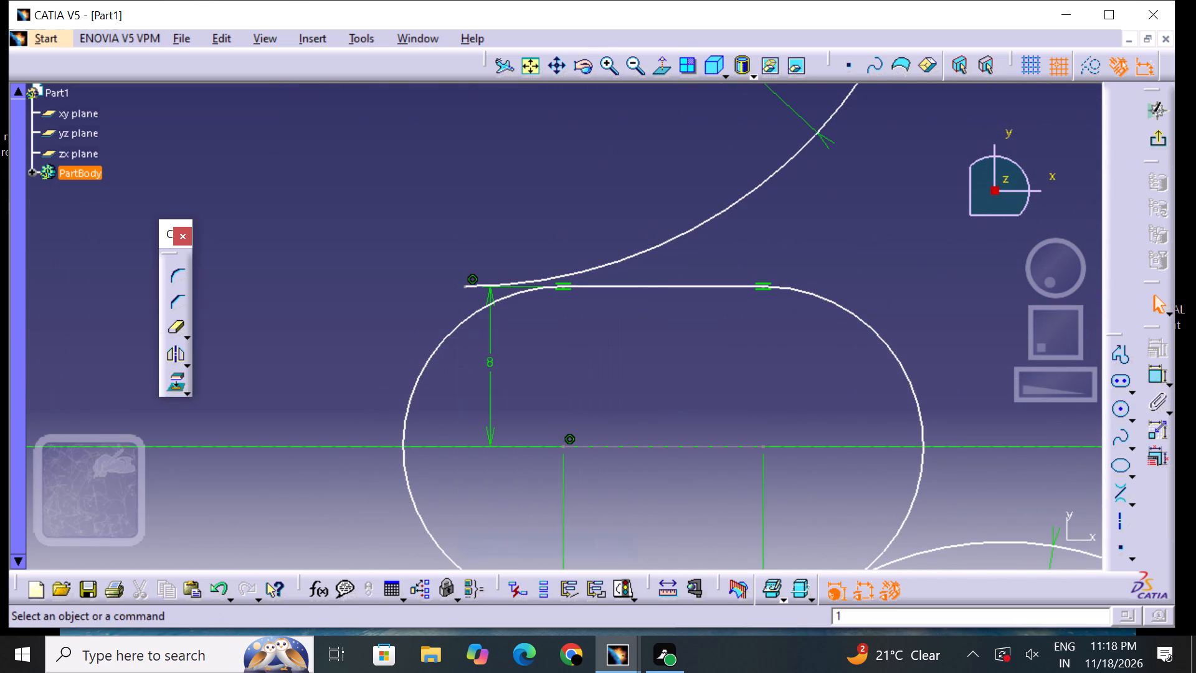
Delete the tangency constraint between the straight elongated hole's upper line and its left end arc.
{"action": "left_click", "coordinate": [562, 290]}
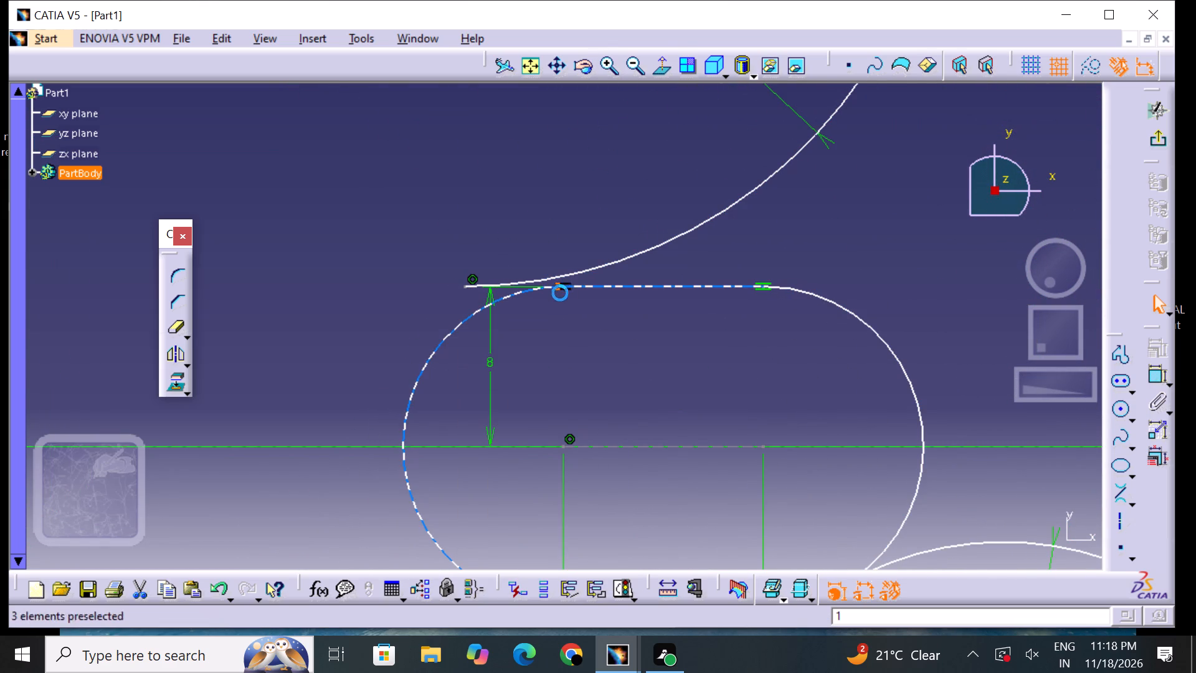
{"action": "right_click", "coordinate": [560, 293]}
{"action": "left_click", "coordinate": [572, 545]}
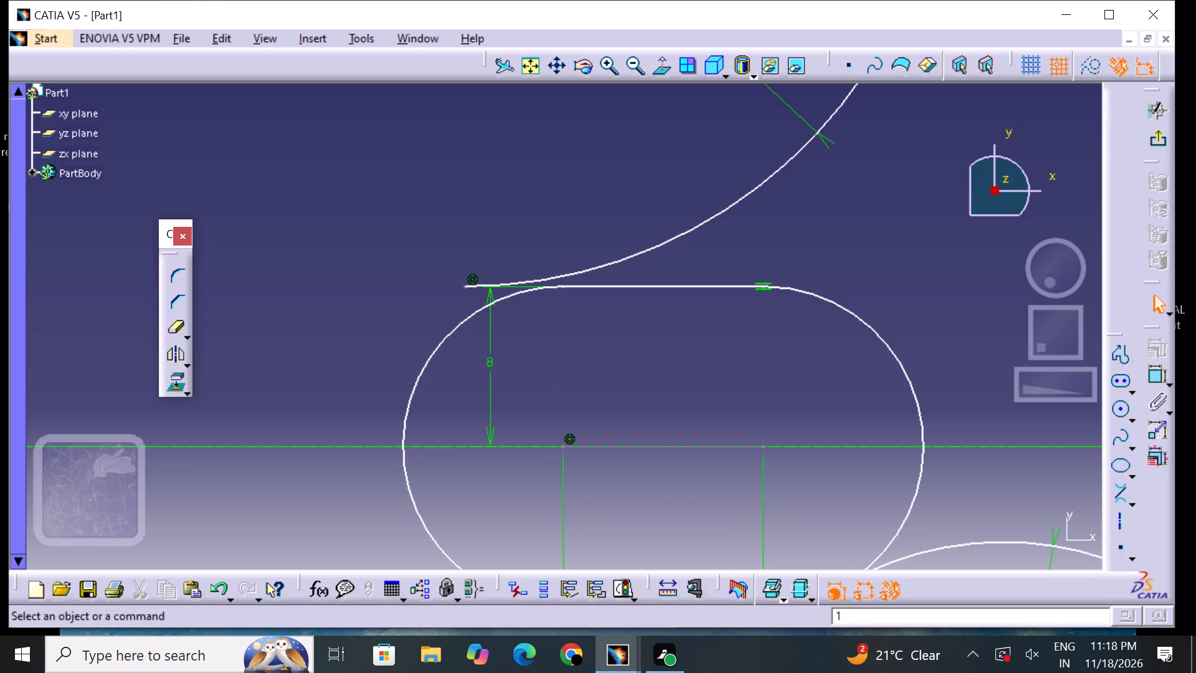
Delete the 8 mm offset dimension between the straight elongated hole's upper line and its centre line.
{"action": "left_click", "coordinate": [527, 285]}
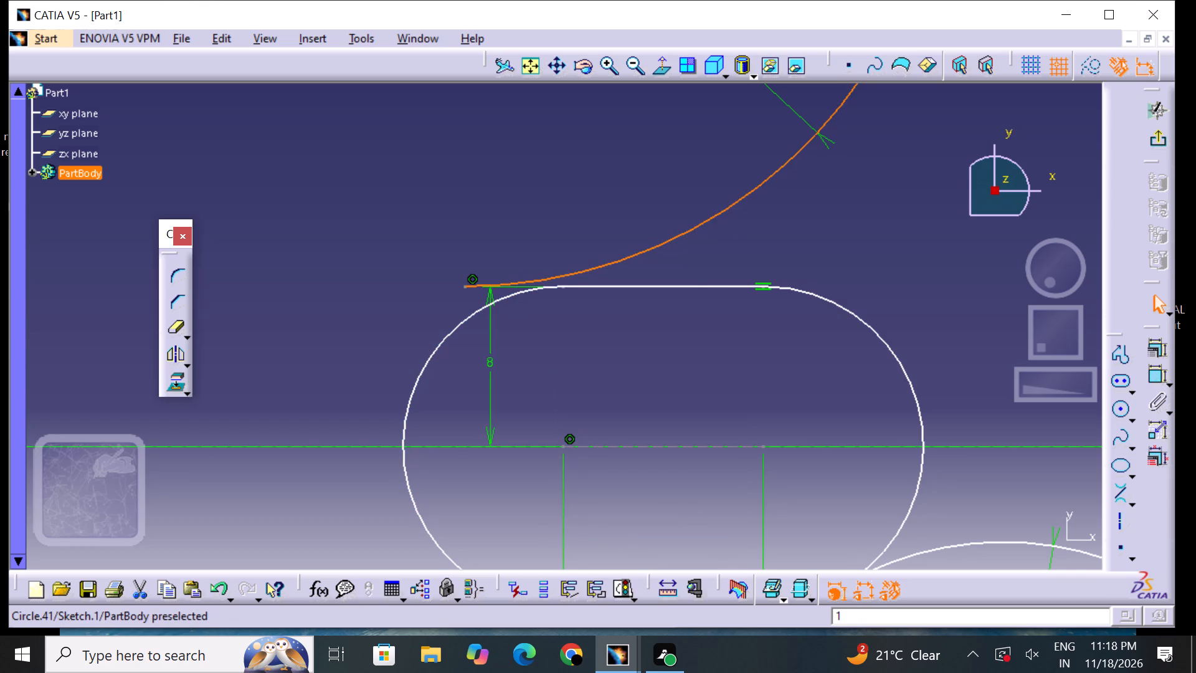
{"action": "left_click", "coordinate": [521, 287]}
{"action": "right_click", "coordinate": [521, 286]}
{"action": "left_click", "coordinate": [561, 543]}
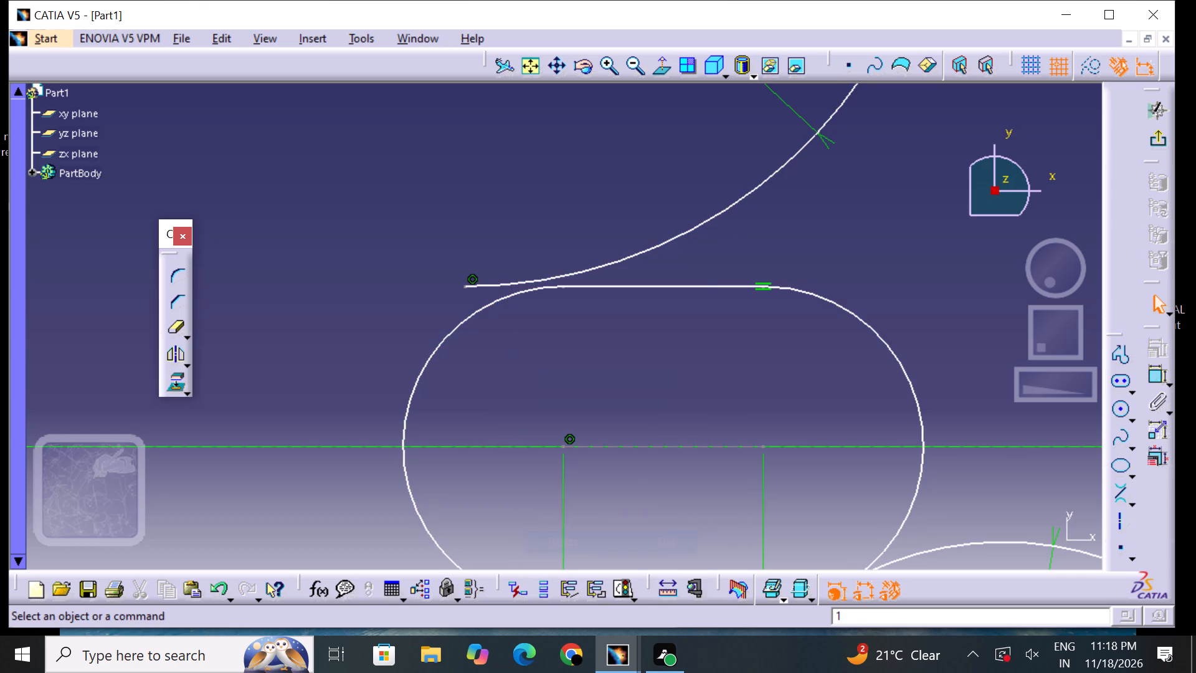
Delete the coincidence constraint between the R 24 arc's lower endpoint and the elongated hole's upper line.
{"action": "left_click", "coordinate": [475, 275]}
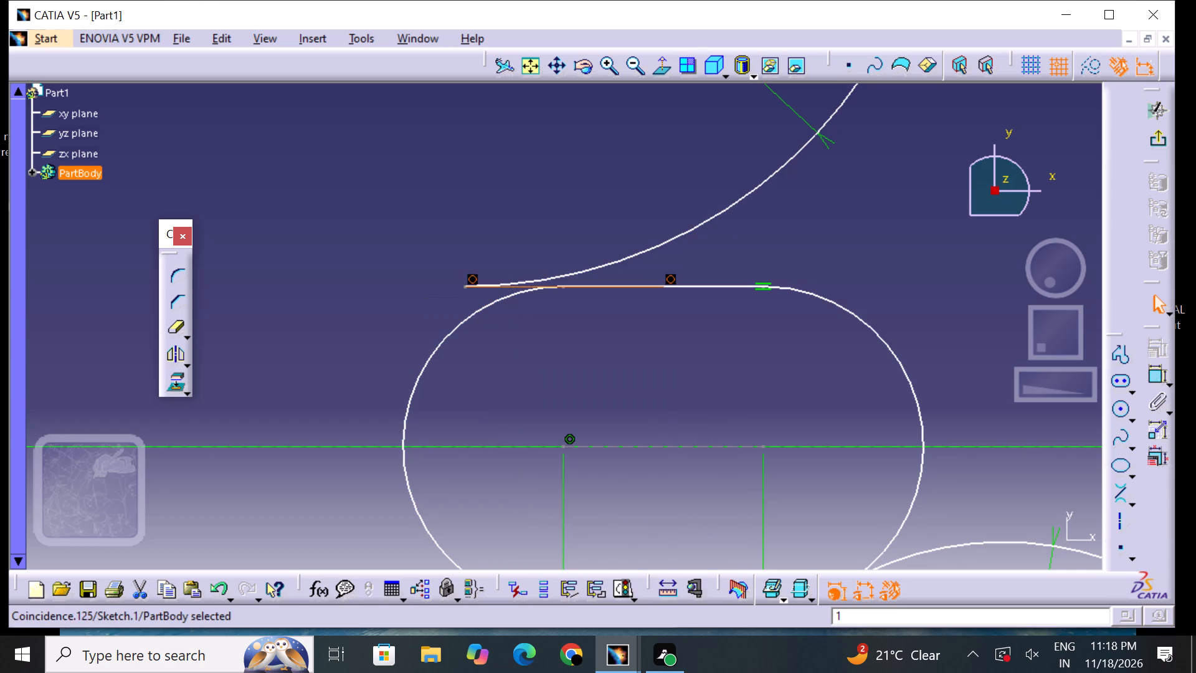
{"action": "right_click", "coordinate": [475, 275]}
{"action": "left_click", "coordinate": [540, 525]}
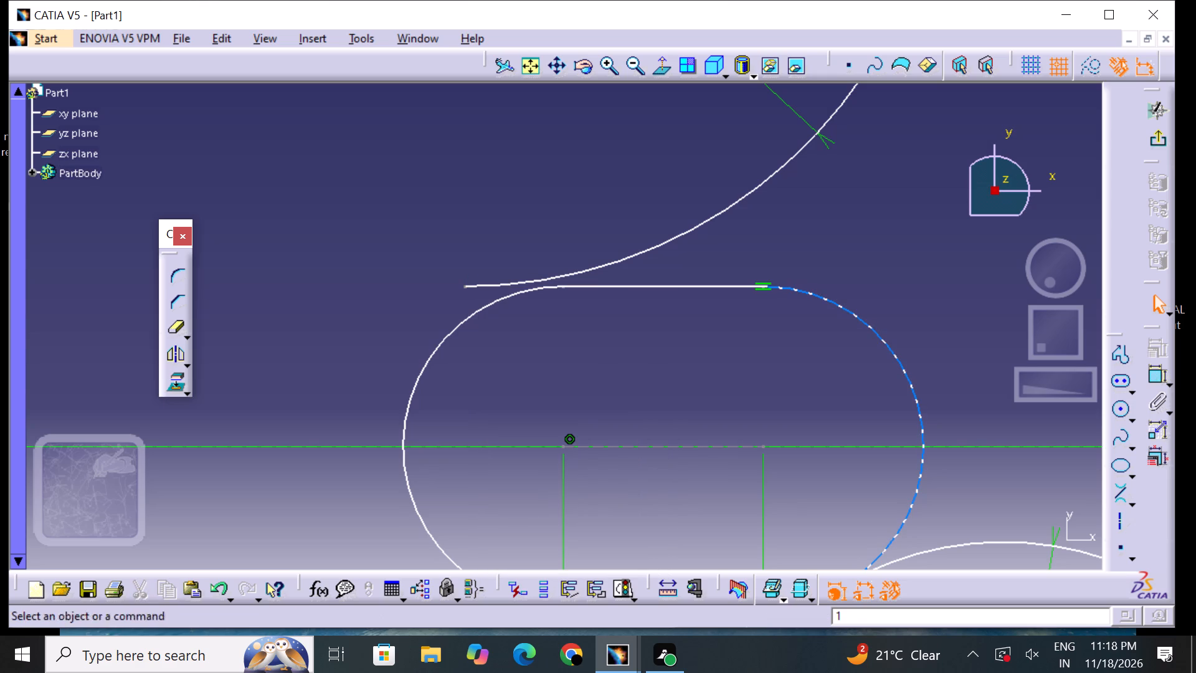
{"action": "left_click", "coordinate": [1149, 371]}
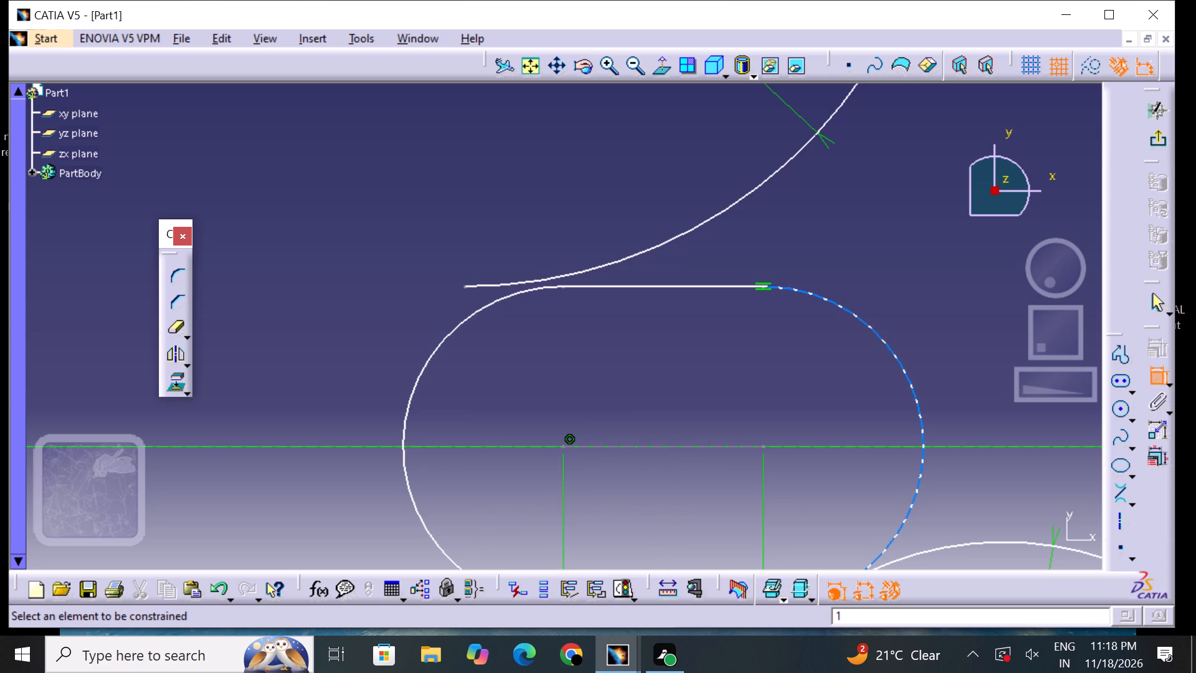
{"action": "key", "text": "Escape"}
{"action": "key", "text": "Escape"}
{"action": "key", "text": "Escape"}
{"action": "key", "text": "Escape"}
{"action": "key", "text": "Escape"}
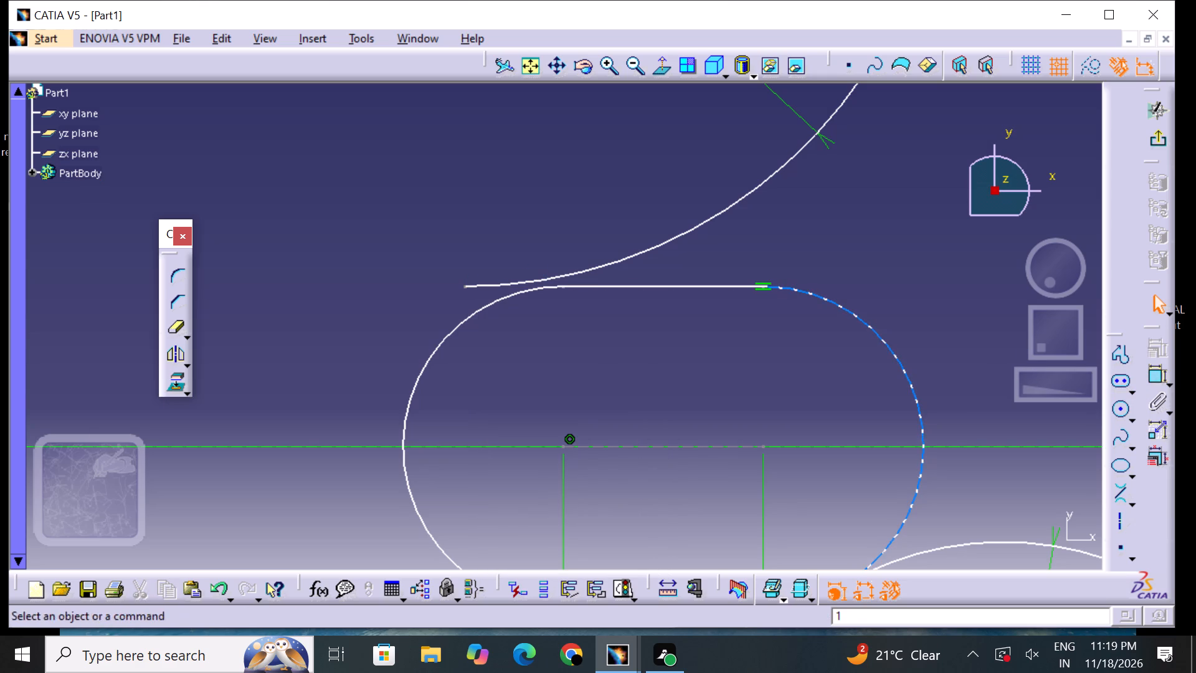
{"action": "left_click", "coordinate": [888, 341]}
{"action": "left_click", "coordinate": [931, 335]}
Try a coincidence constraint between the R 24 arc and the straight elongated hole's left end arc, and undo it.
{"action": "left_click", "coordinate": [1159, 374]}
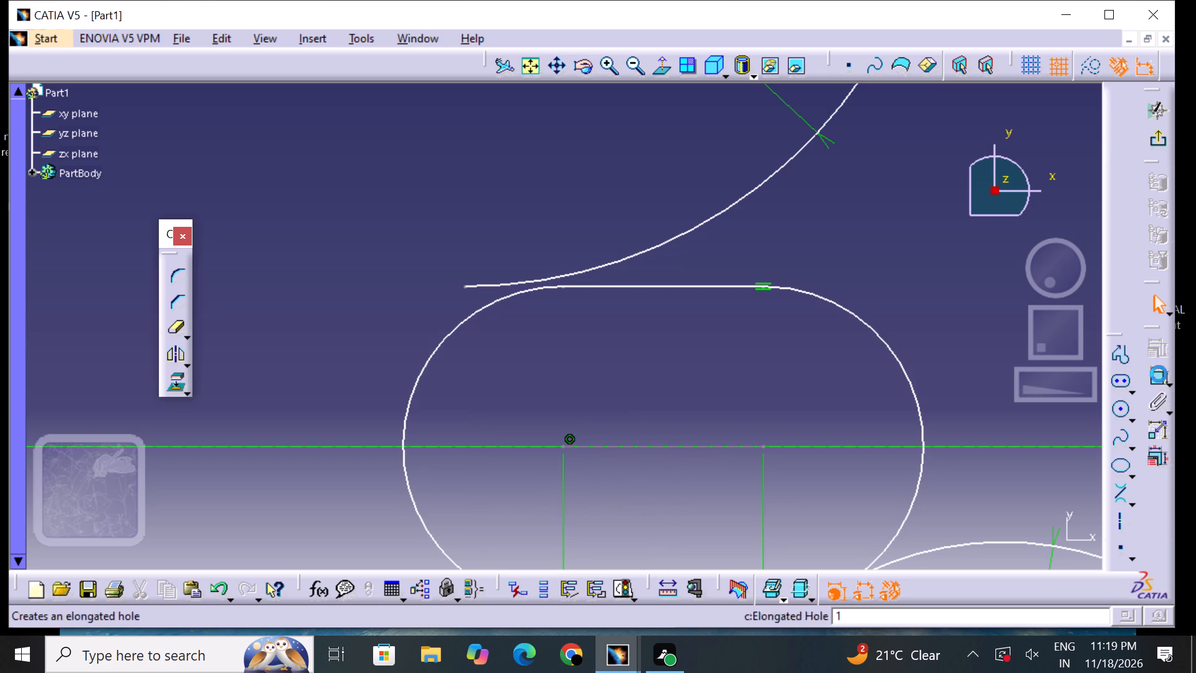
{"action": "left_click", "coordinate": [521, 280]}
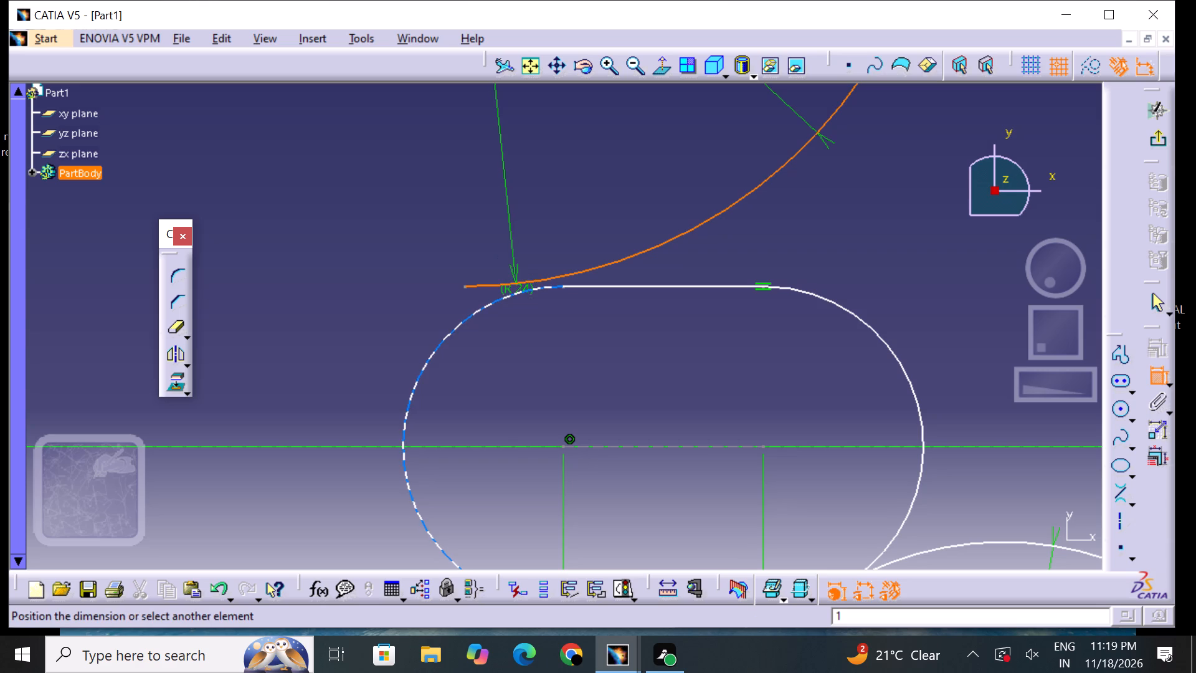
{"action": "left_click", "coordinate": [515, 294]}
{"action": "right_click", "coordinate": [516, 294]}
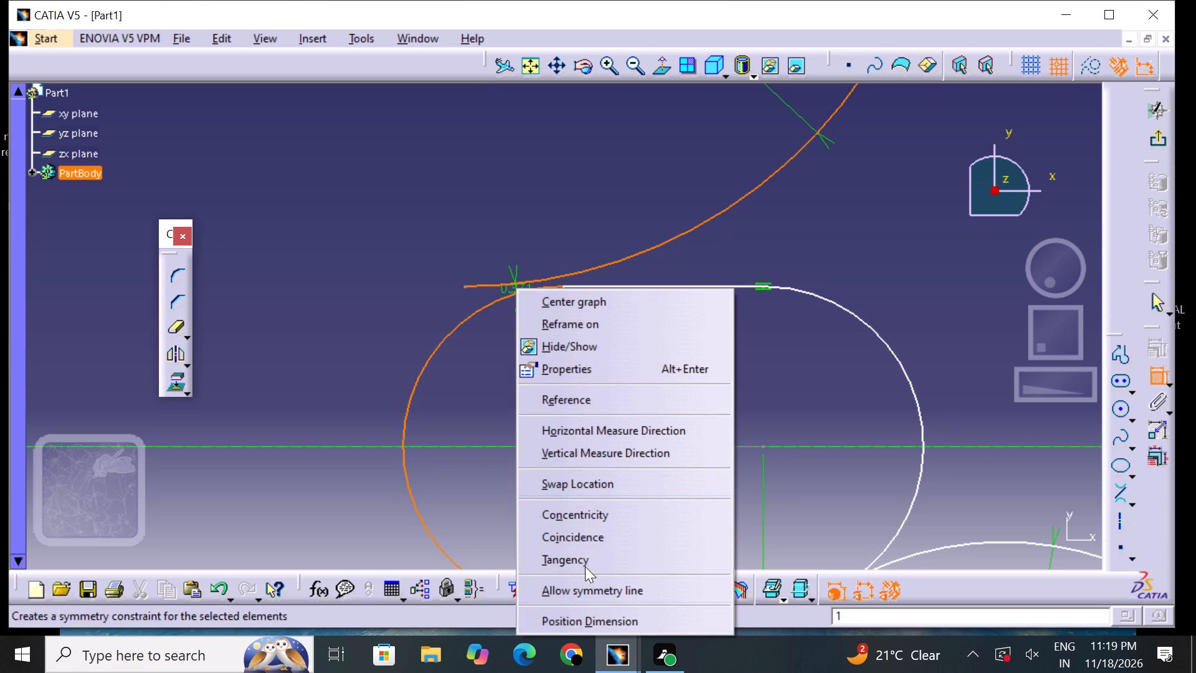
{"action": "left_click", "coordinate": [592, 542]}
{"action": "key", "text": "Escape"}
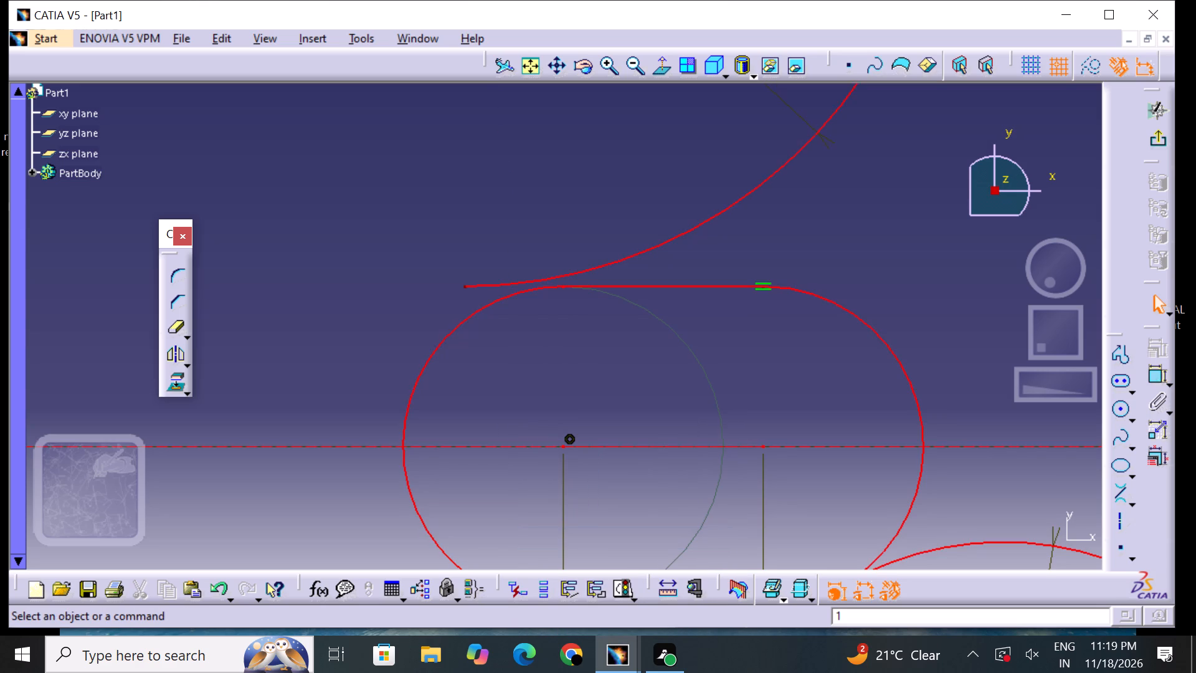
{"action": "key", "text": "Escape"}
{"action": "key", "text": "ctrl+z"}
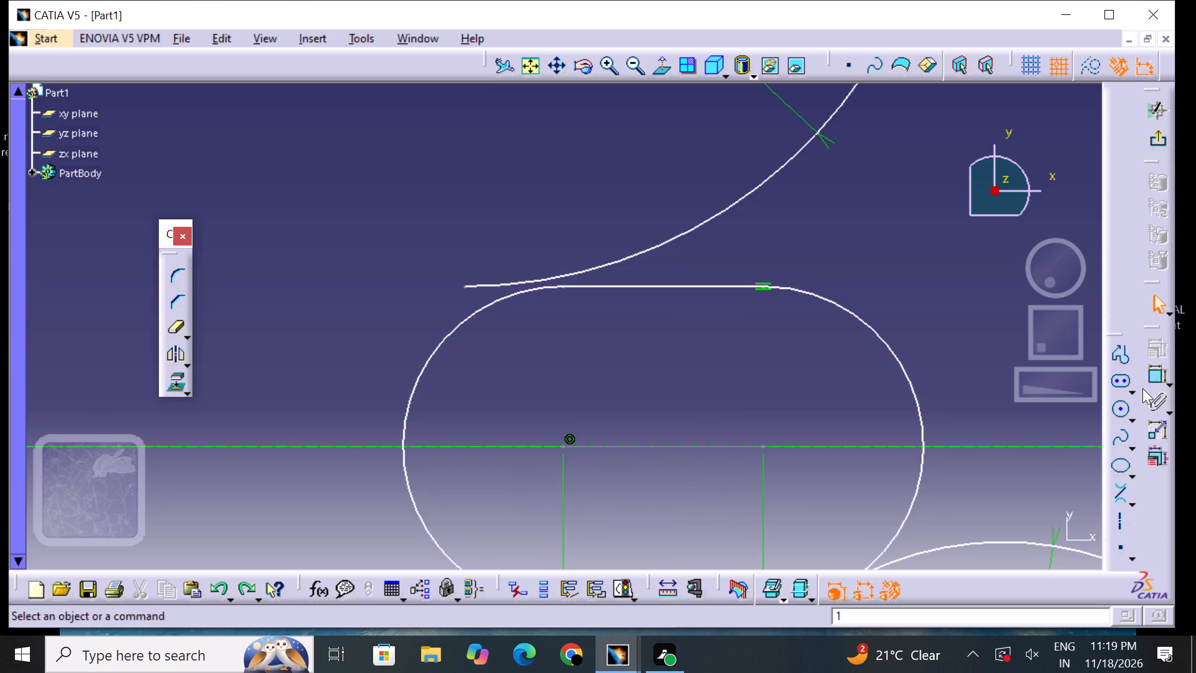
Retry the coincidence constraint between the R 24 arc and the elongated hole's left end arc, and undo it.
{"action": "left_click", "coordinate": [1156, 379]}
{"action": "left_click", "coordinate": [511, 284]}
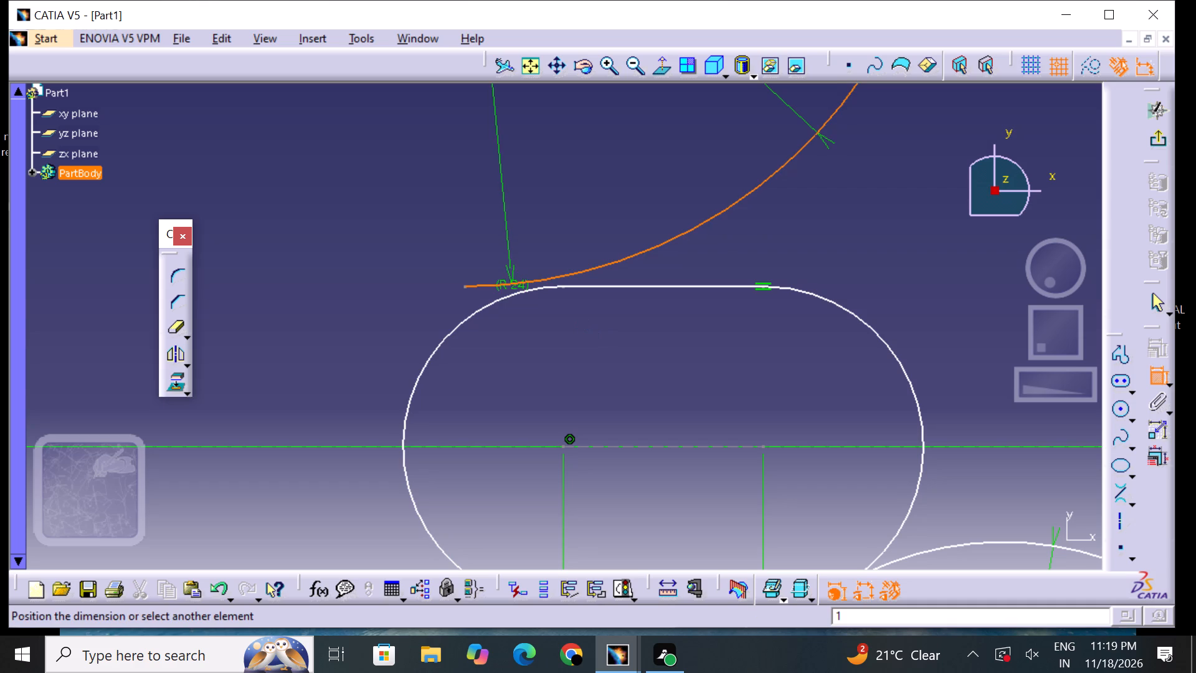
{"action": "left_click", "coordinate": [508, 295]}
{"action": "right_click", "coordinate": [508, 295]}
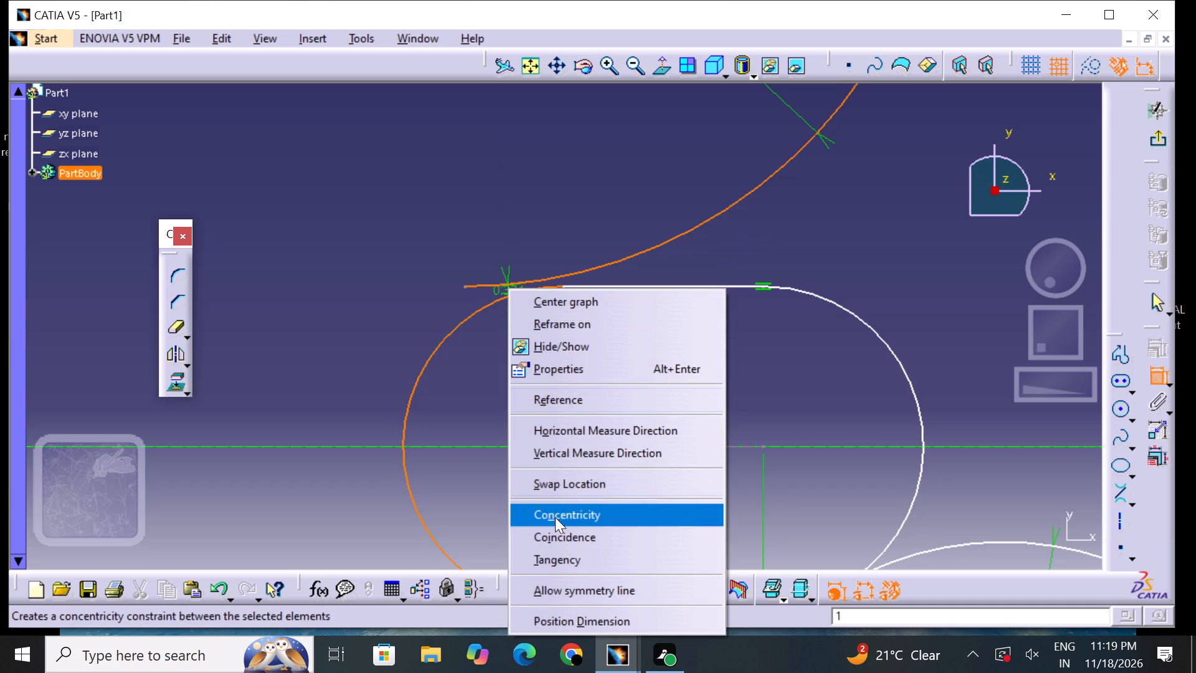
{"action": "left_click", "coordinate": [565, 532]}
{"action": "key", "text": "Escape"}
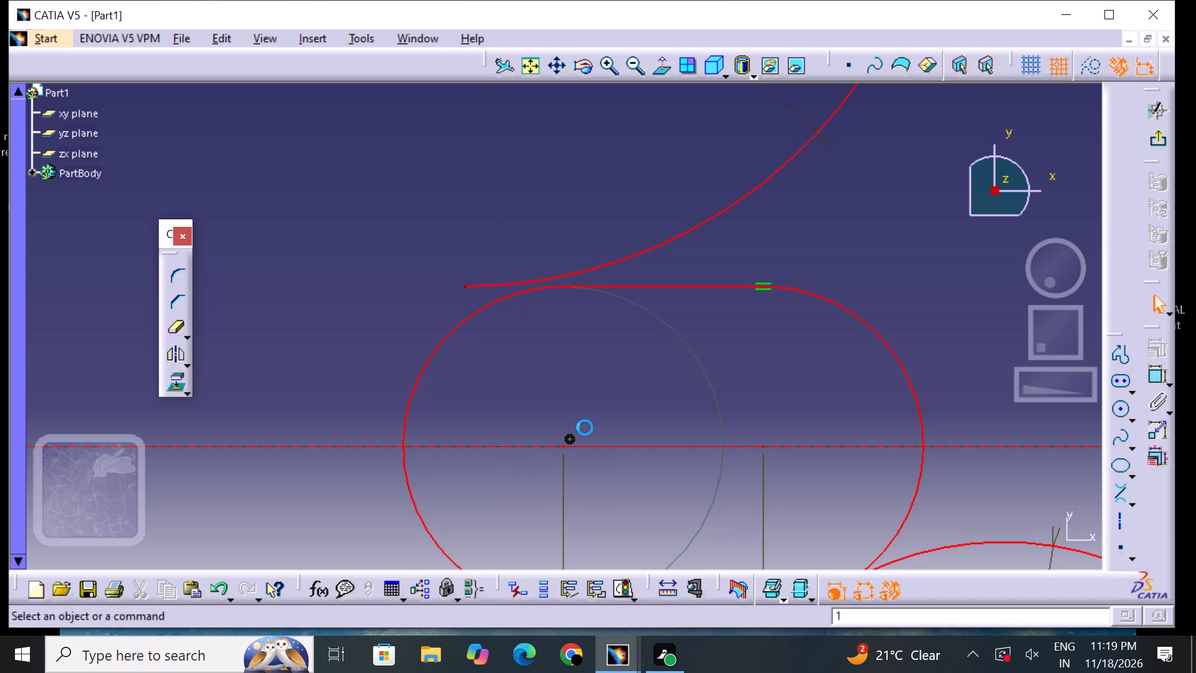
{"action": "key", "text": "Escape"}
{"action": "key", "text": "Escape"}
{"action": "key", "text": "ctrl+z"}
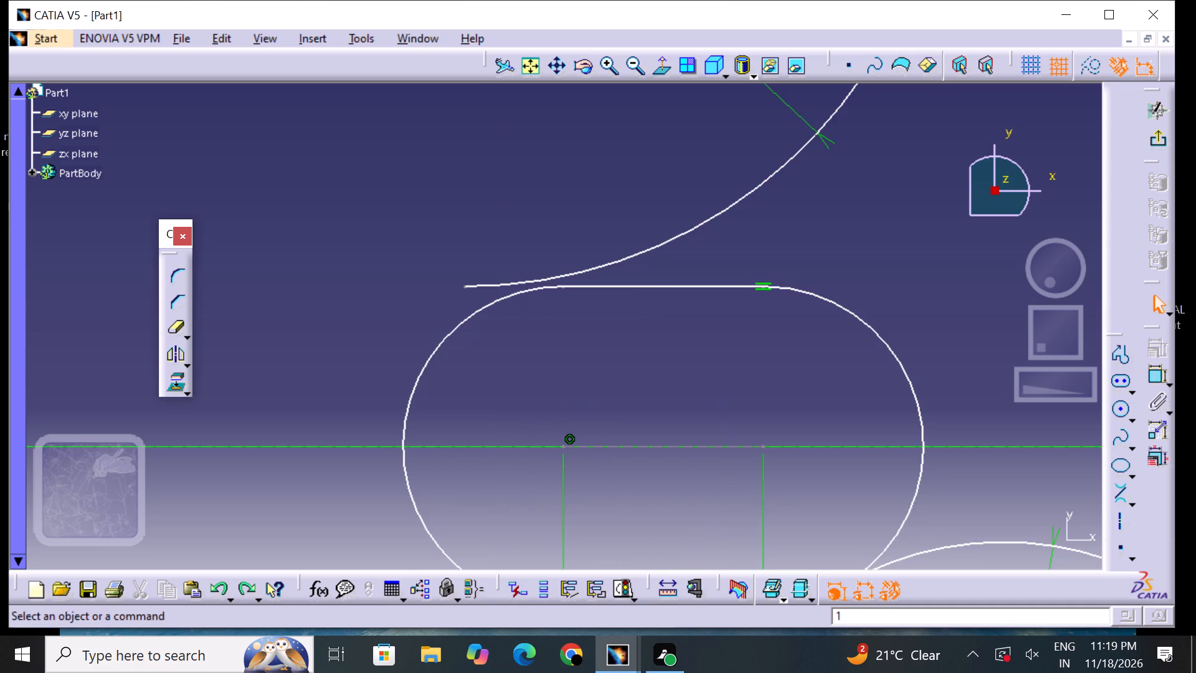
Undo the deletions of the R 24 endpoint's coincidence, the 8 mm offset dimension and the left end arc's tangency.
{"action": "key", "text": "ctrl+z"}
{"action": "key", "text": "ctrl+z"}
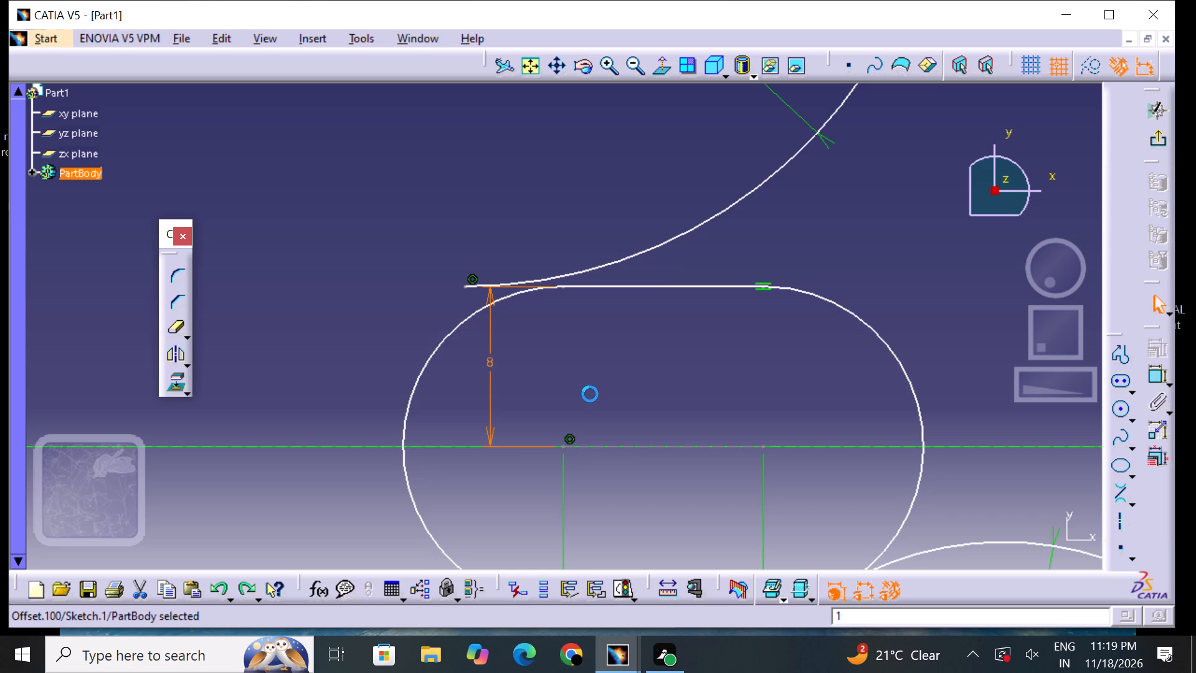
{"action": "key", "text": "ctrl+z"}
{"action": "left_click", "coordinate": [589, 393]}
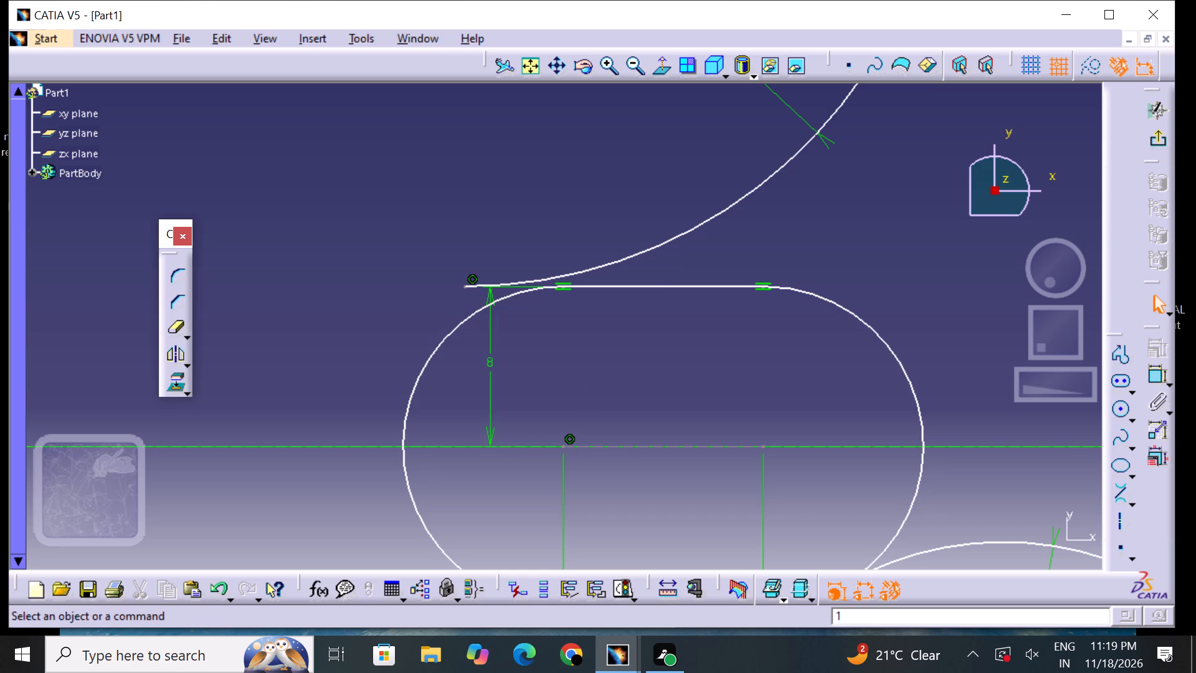
Delete the coincidence constraint between the R 24 arc's lower endpoint and the straight elongated hole's upper line.
{"action": "left_click", "coordinate": [471, 279]}
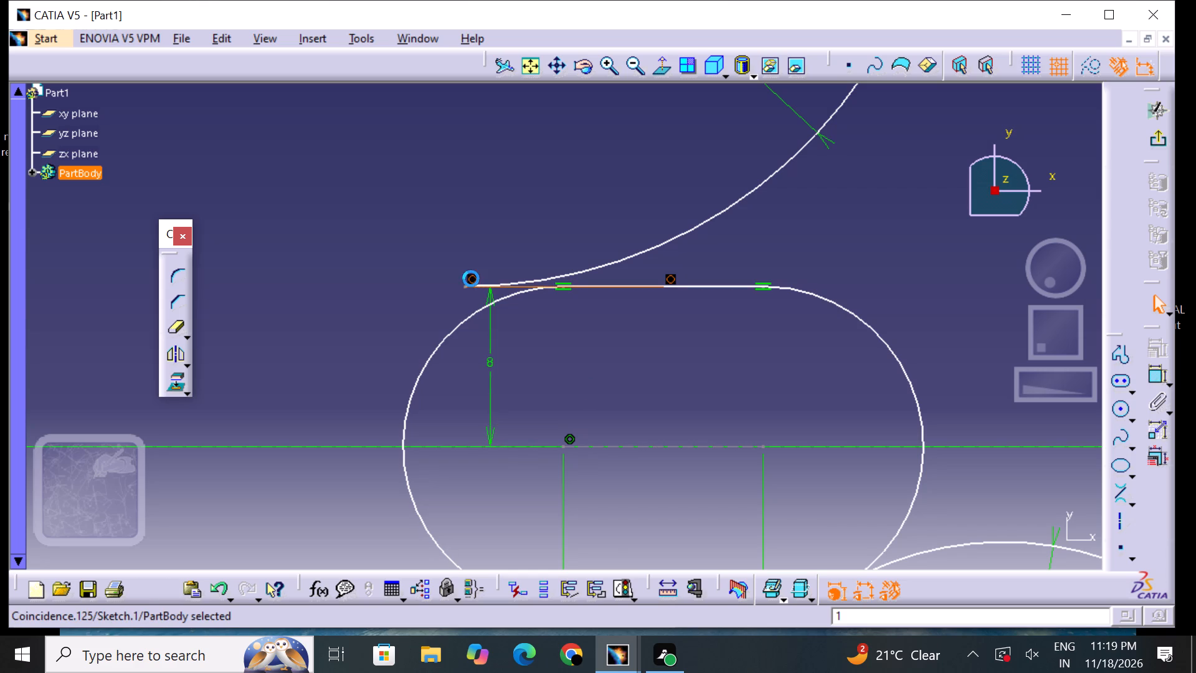
{"action": "right_click", "coordinate": [471, 279]}
{"action": "left_click", "coordinate": [528, 540]}
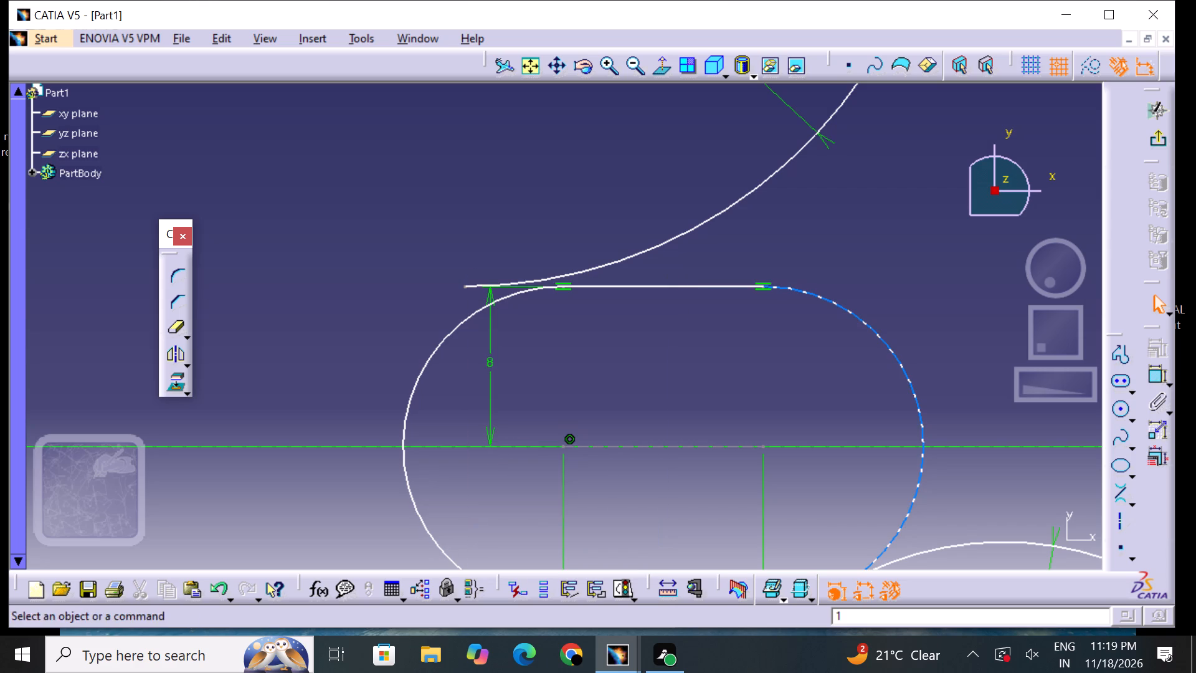
Add a coincidence constraint between the R 24 arc's lower endpoint and the straight elongated hole's left end arc.
{"action": "left_click", "coordinate": [1147, 380]}
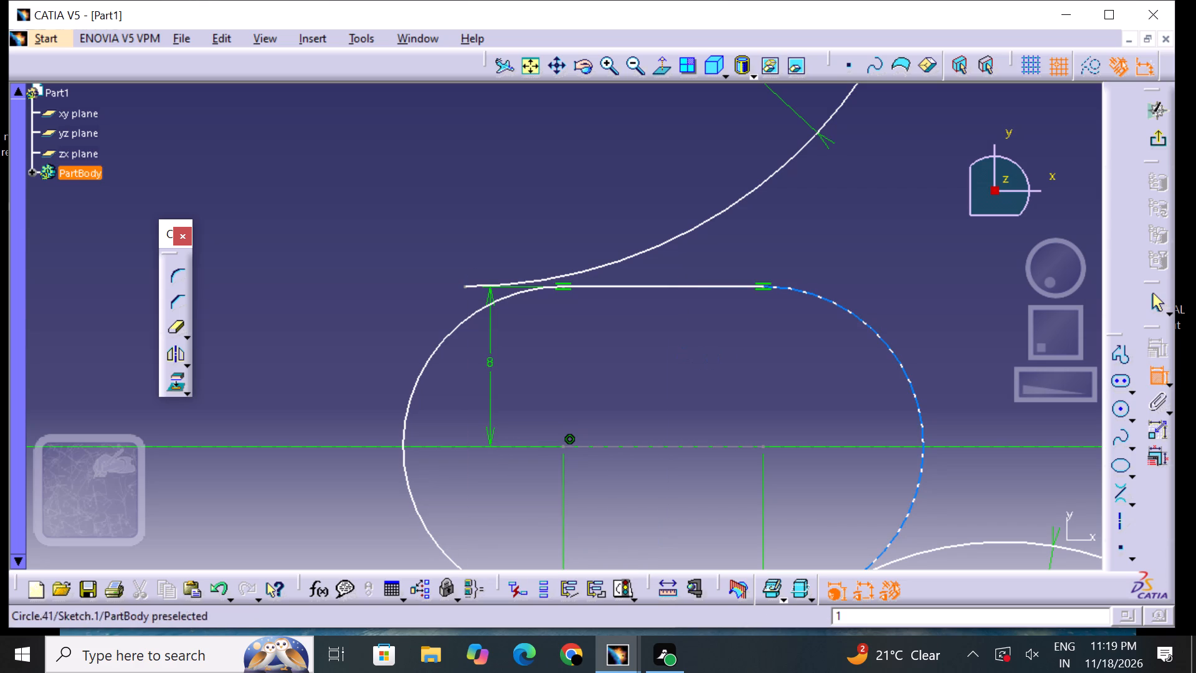
{"action": "left_click", "coordinate": [465, 288]}
{"action": "left_click", "coordinate": [476, 310]}
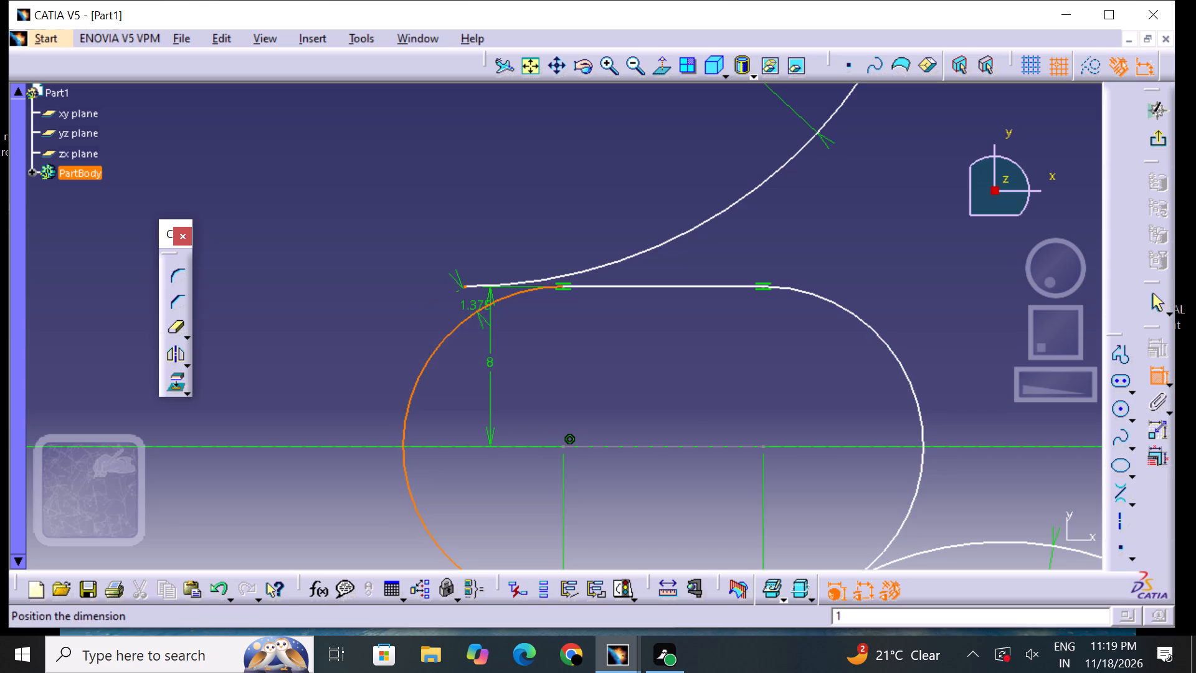
{"action": "right_click", "coordinate": [476, 310]}
{"action": "left_click", "coordinate": [549, 563]}
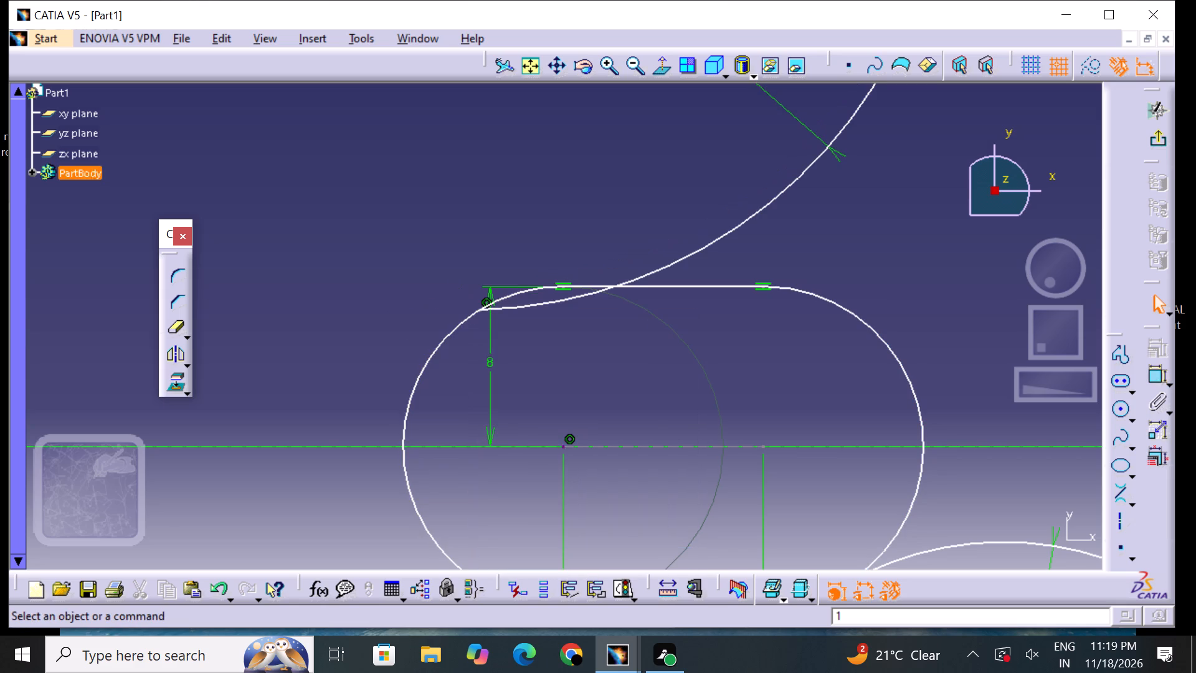
{"action": "left_click", "coordinate": [600, 395]}
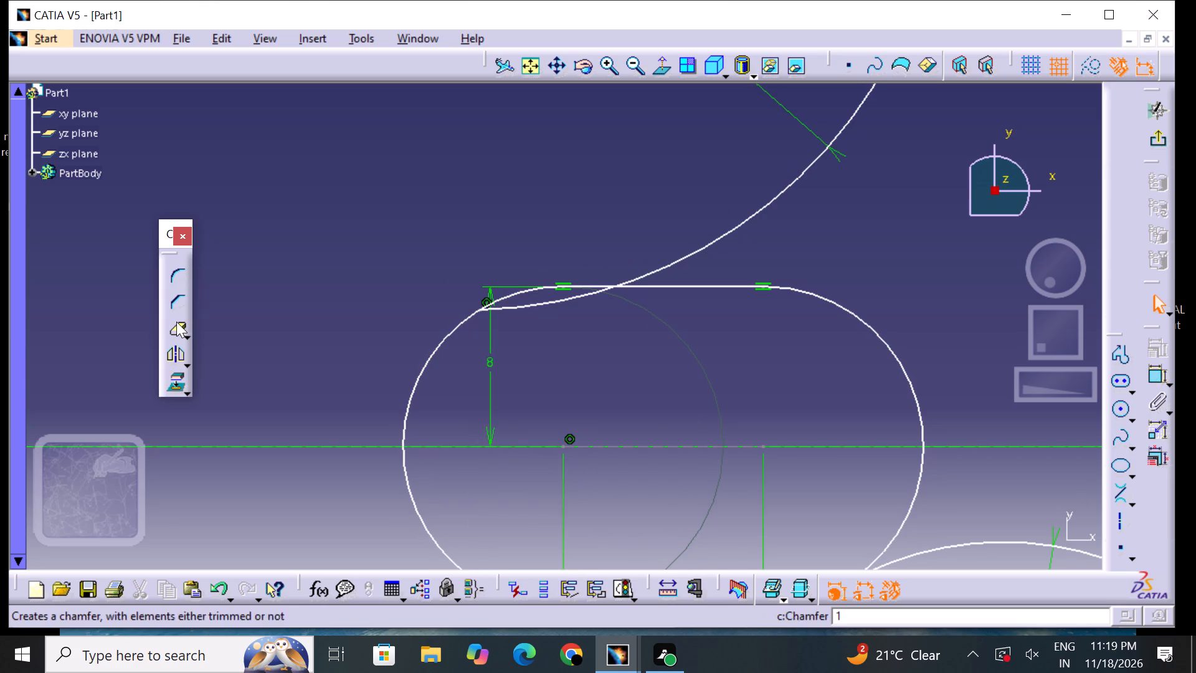
Quick Trim the lower portion of the R 24 arc that lies inside the elongated hole, up to its upper line.
{"action": "double_click", "coordinate": [176, 322]}
{"action": "left_click", "coordinate": [562, 303]}
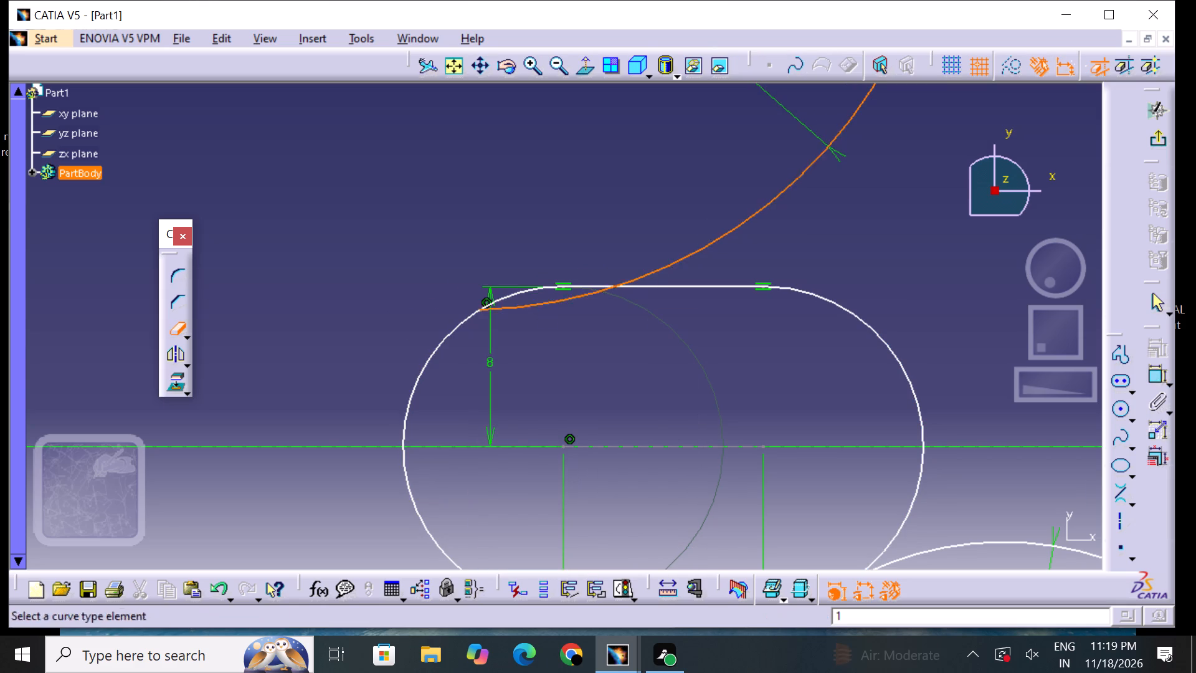
{"action": "middle_click_drag", "start_coordinate": [600, 330], "coordinate": [504, 425]}
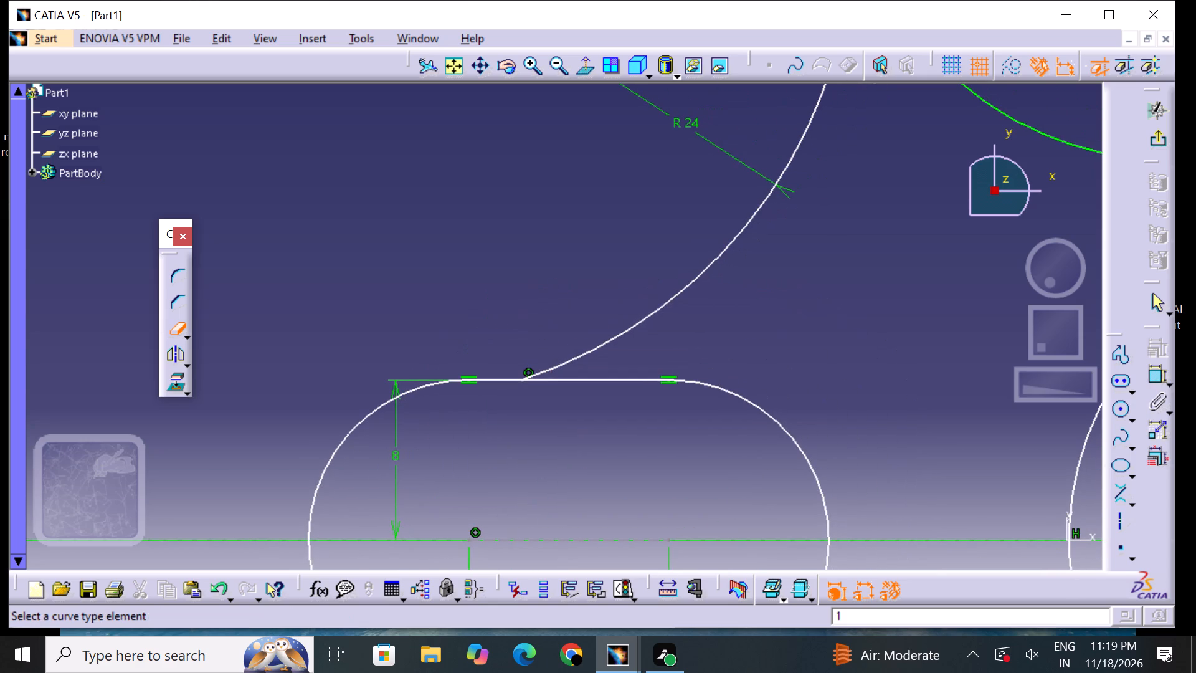
{"action": "left_click", "coordinate": [171, 325]}
Delete the tangency constraint between the R 24 arc's upper end and the D 32 circle.
{"action": "middle_click_drag", "start_coordinate": [728, 229], "coordinate": [602, 515]}
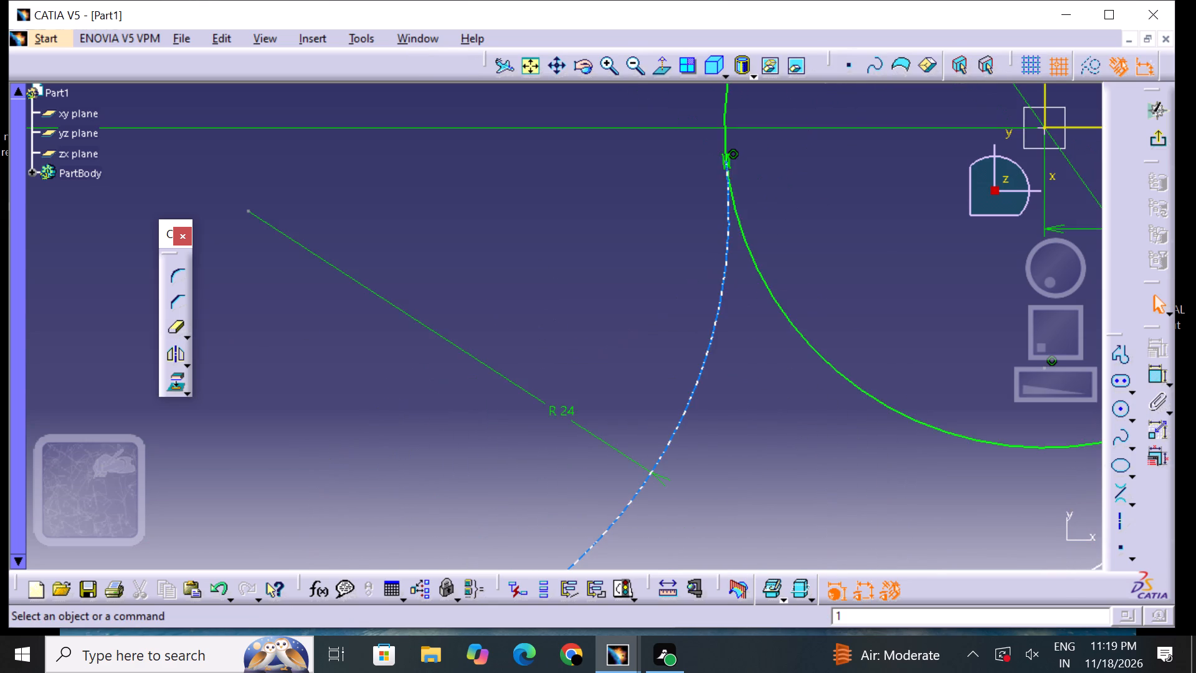
{"action": "middle_click_drag", "start_coordinate": [752, 303], "coordinate": [752, 378]}
{"action": "left_click", "coordinate": [619, 71]}
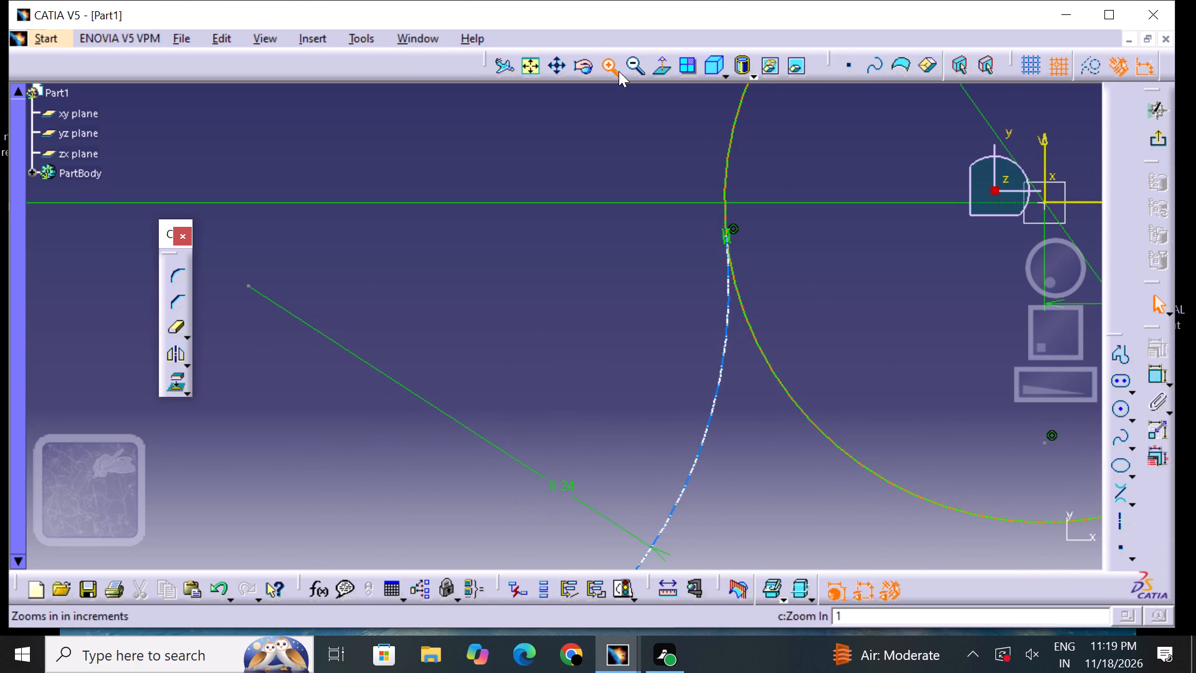
{"action": "triple_click", "coordinate": [610, 70]}
{"action": "middle_click_drag", "start_coordinate": [901, 242], "coordinate": [697, 331]}
{"action": "triple_click", "coordinate": [616, 66]}
{"action": "left_click", "coordinate": [616, 66]}
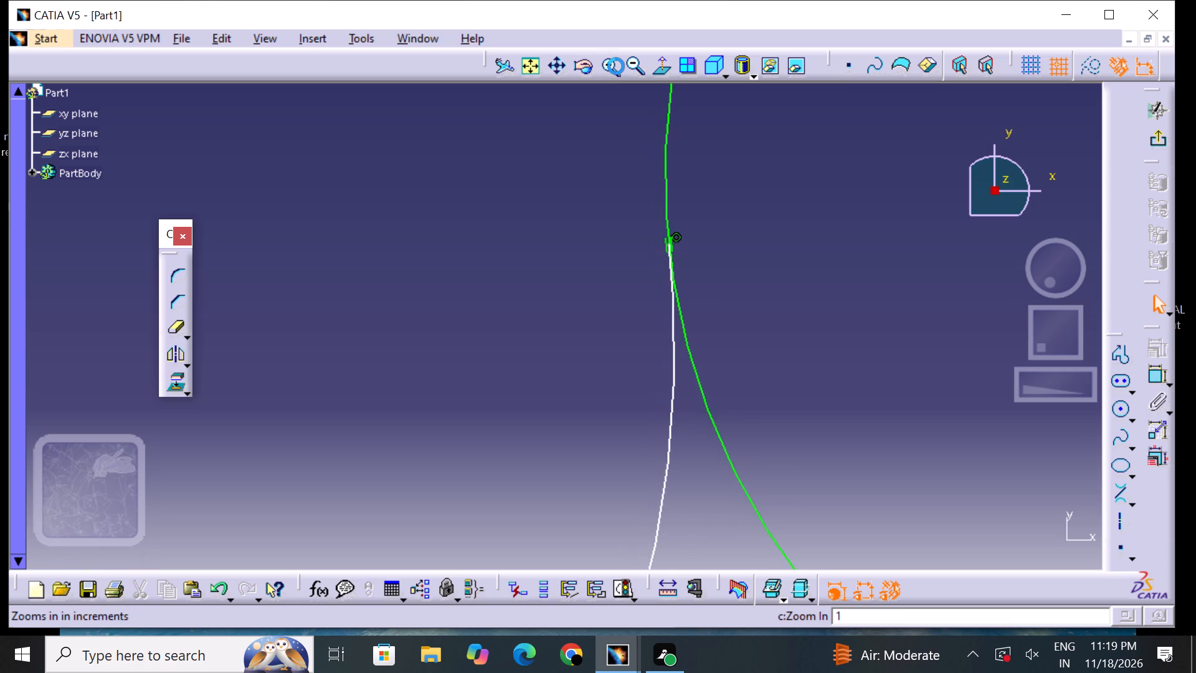
{"action": "middle_click_drag", "start_coordinate": [762, 198], "coordinate": [657, 302]}
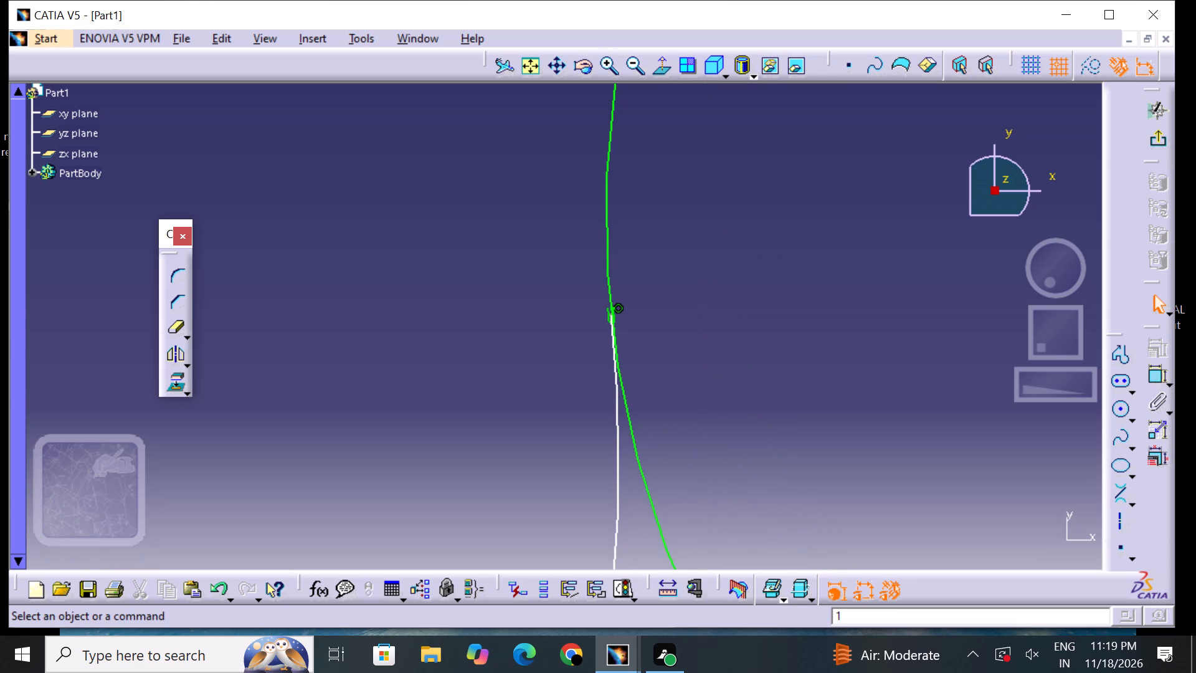
{"action": "triple_click", "coordinate": [607, 66]}
{"action": "triple_click", "coordinate": [607, 66]}
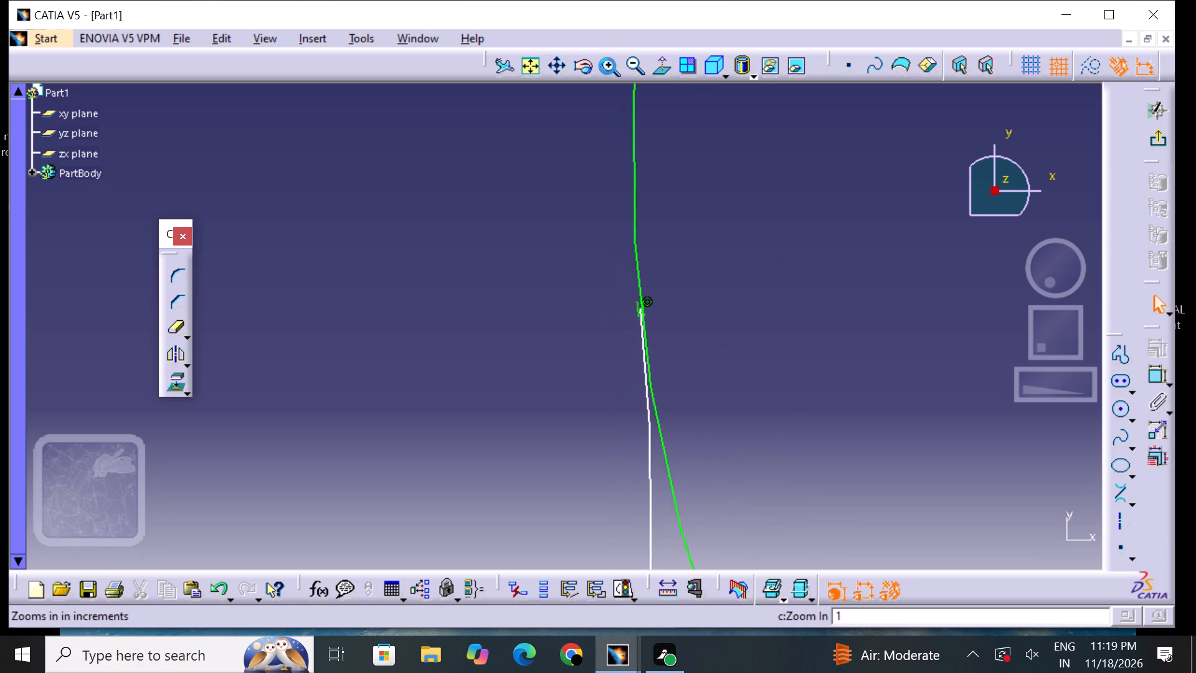
{"action": "triple_click", "coordinate": [607, 66]}
{"action": "triple_click", "coordinate": [607, 66]}
{"action": "triple_click", "coordinate": [607, 66]}
{"action": "triple_click", "coordinate": [607, 66]}
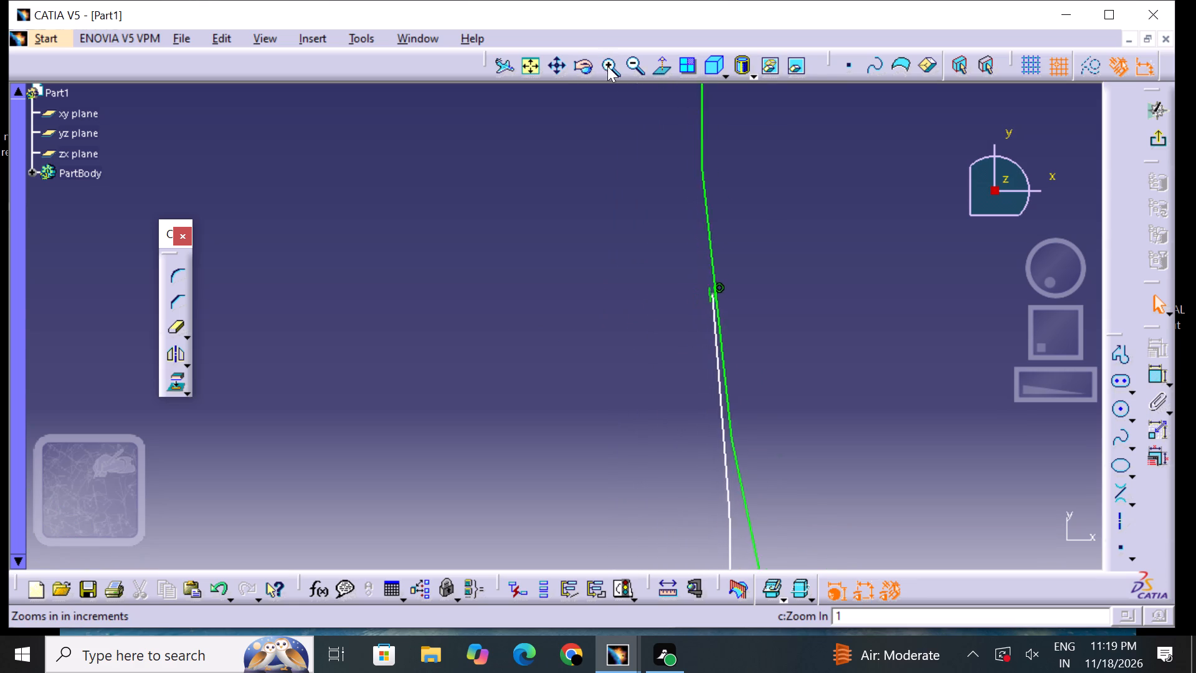
{"action": "double_click", "coordinate": [607, 66]}
{"action": "middle_click_drag", "start_coordinate": [825, 259], "coordinate": [826, 260]}
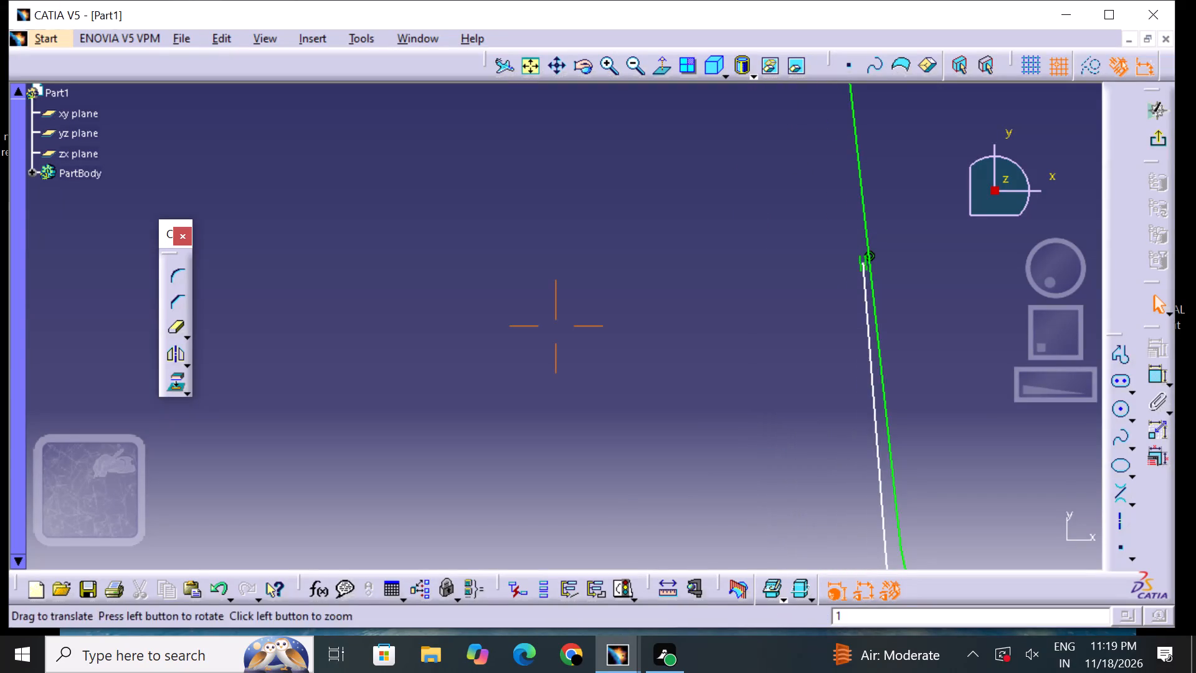
{"action": "middle_click_drag", "start_coordinate": [826, 260], "coordinate": [619, 300]}
{"action": "left_click", "coordinate": [608, 65]}
{"action": "double_click", "coordinate": [608, 65]}
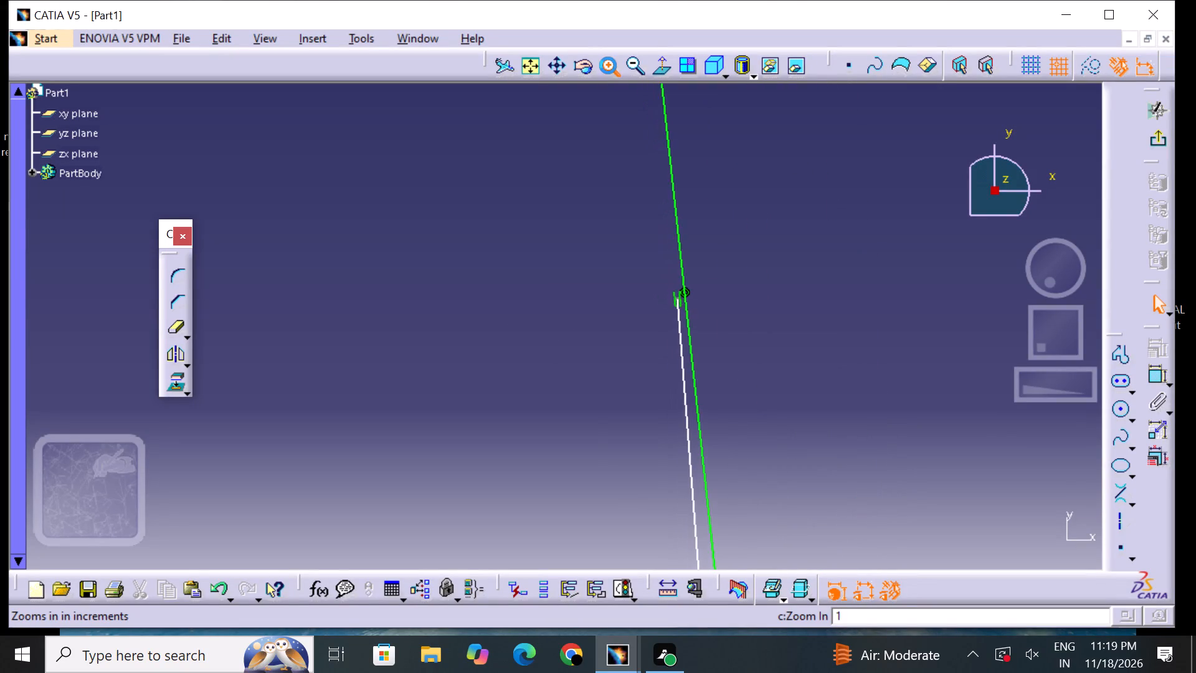
{"action": "middle_click_drag", "start_coordinate": [807, 284], "coordinate": [786, 314]}
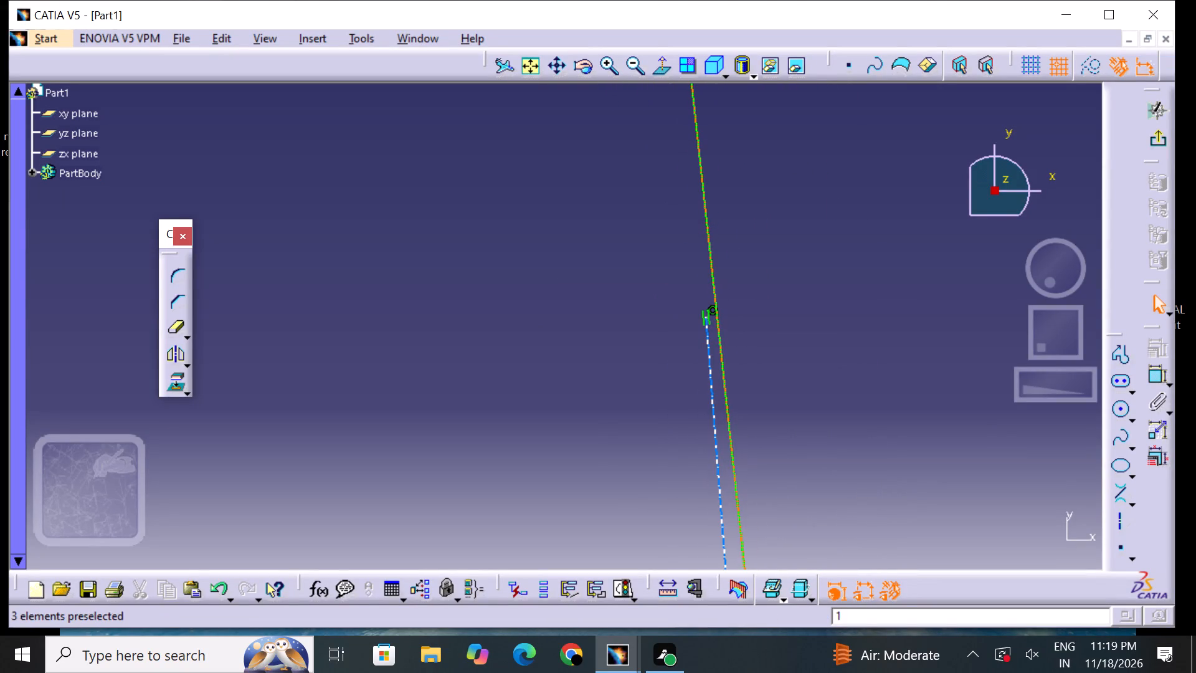
{"action": "left_click", "coordinate": [701, 306]}
{"action": "right_click", "coordinate": [703, 307]}
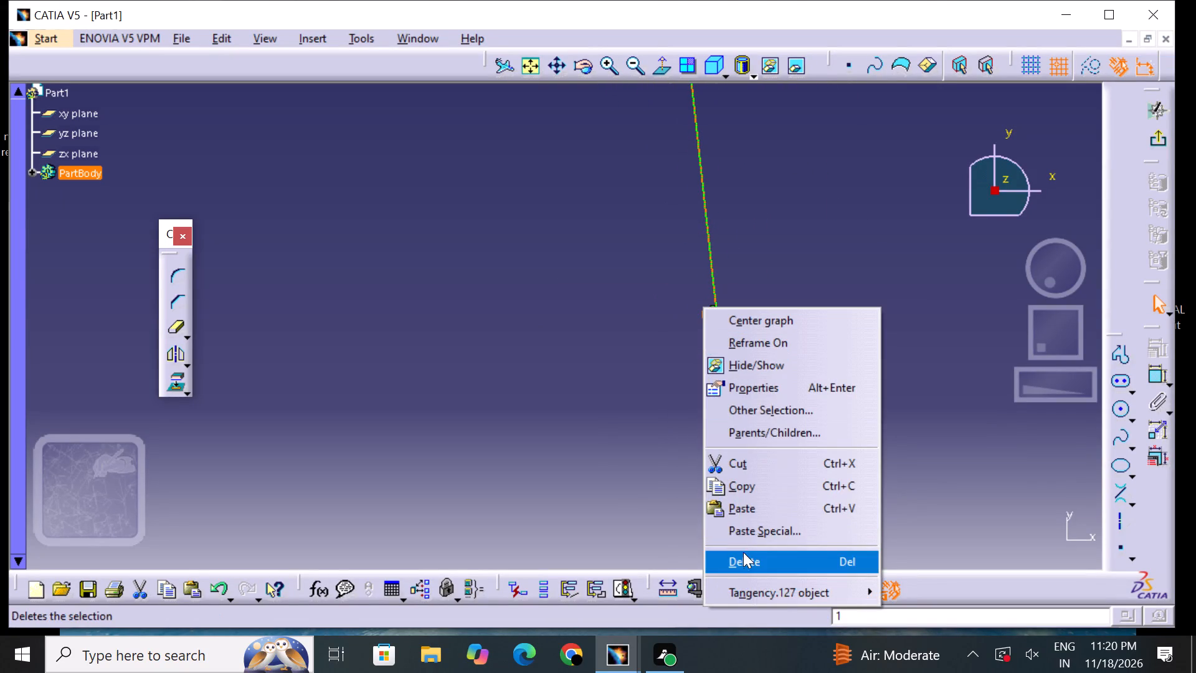
{"action": "left_click", "coordinate": [743, 554]}
Delete the coincidence constraint between the R 24 arc's upper endpoint and the D 32 circle.
{"action": "left_click", "coordinate": [711, 311]}
{"action": "right_click", "coordinate": [709, 311]}
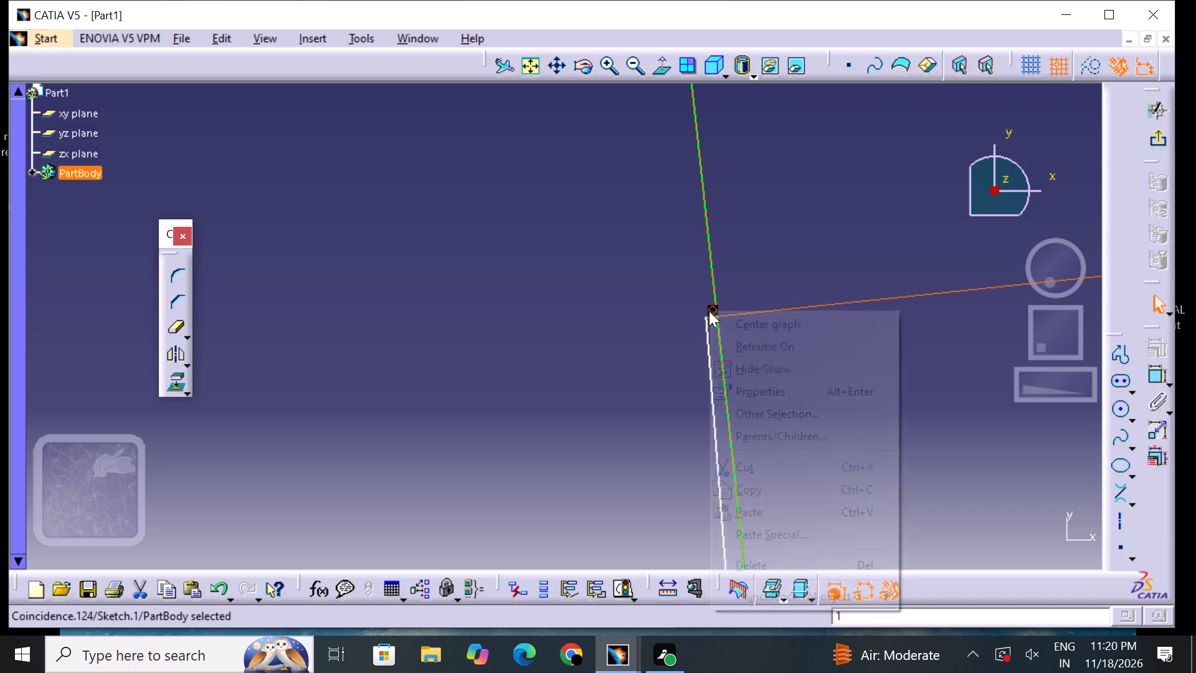
{"action": "left_click", "coordinate": [748, 570]}
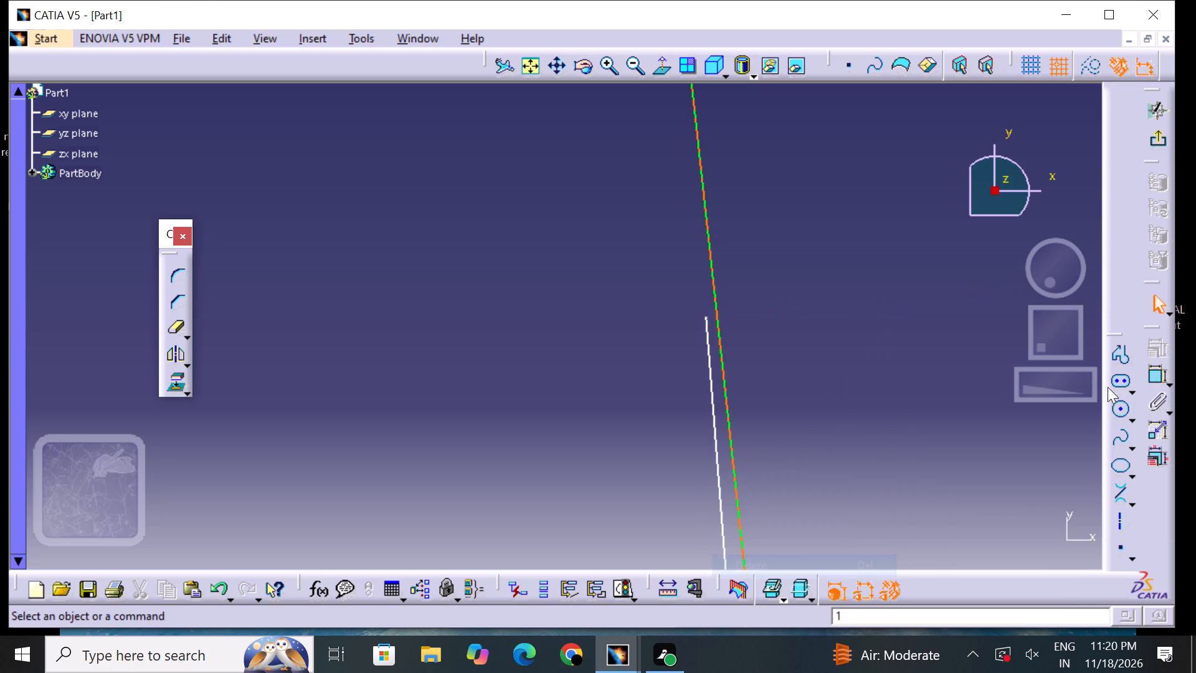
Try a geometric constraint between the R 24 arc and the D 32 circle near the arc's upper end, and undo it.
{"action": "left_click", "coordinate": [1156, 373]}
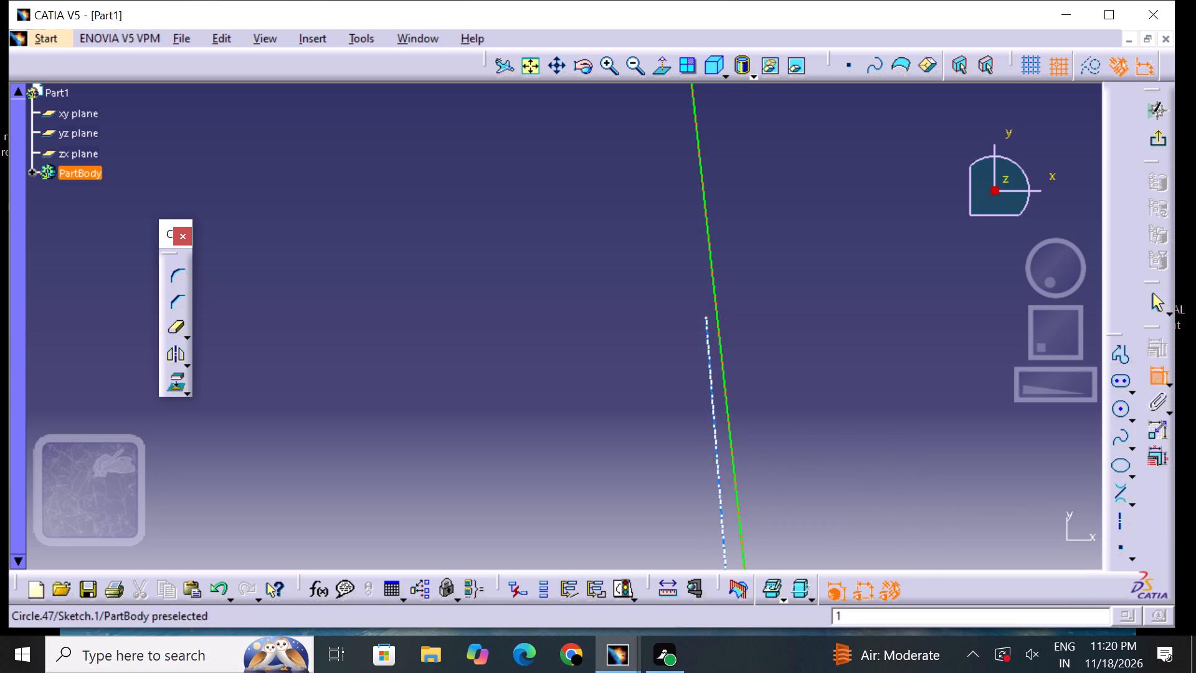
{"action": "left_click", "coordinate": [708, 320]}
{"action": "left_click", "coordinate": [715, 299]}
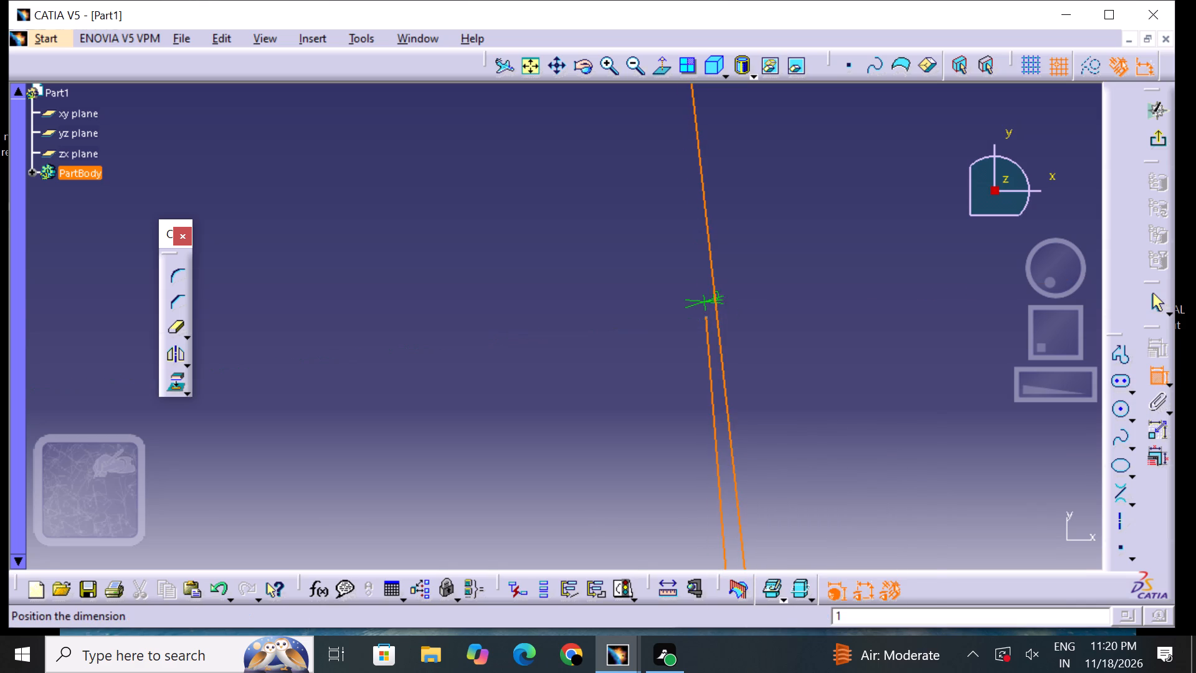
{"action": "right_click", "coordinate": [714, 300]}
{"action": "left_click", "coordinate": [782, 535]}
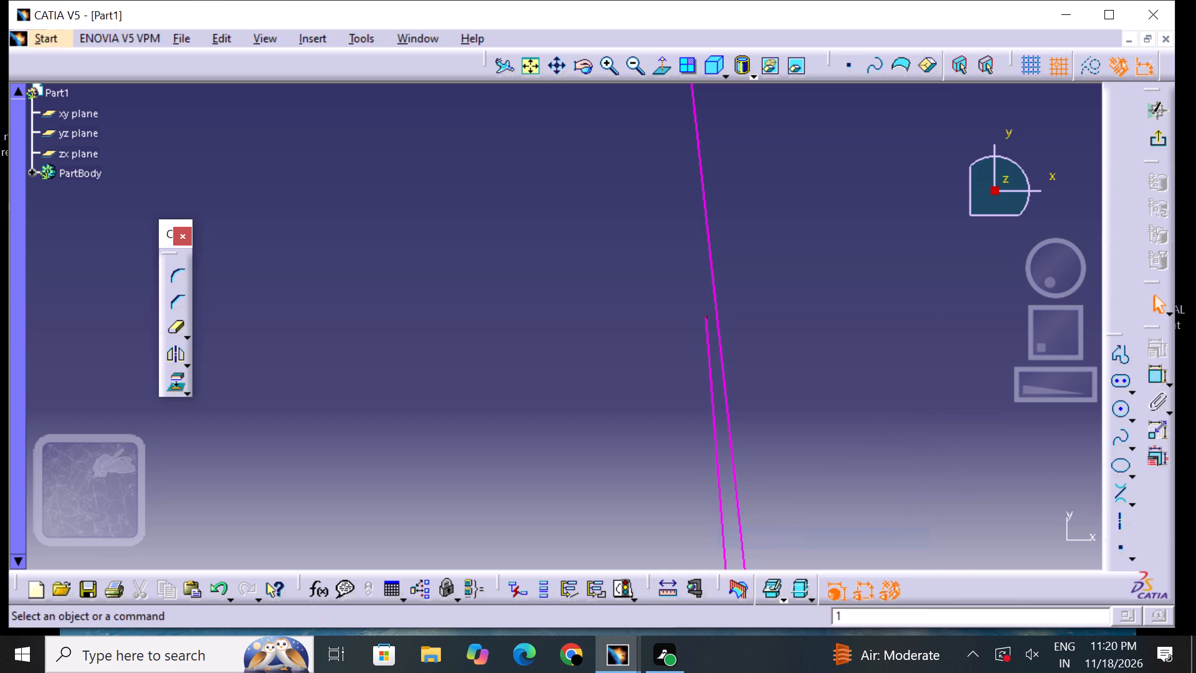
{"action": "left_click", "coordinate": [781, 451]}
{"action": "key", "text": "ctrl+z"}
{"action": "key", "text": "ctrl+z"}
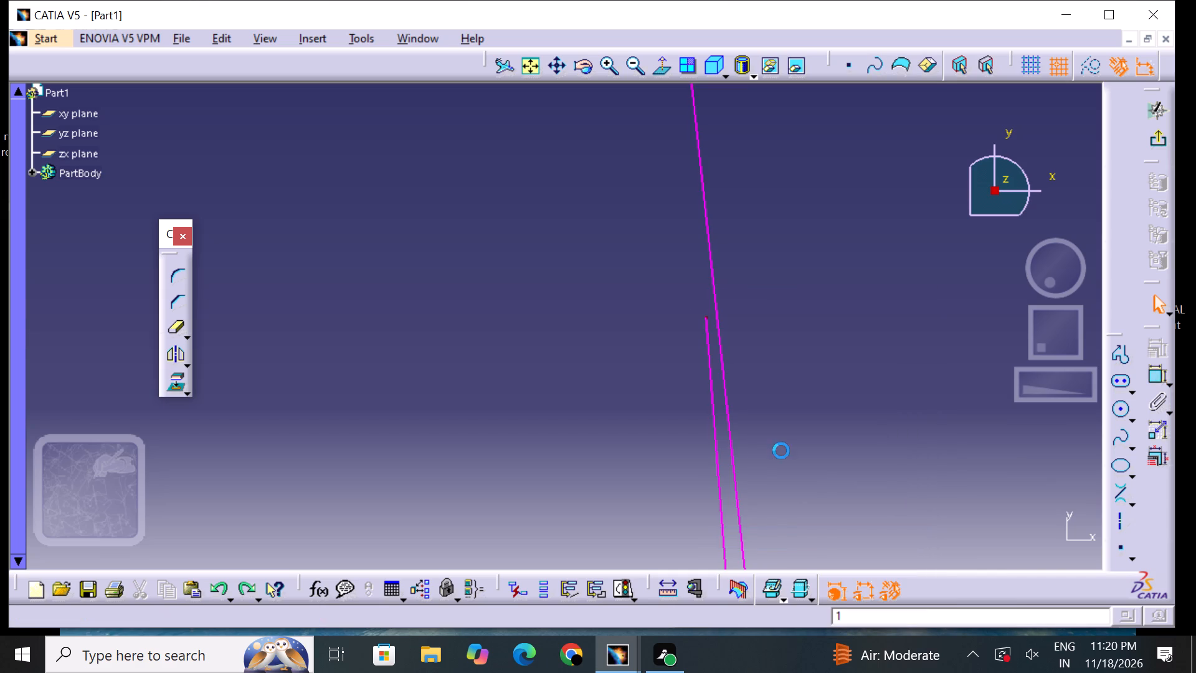
Add a tangency constraint between the R 24 arc and the D 32 circle.
{"action": "left_click", "coordinate": [1160, 379]}
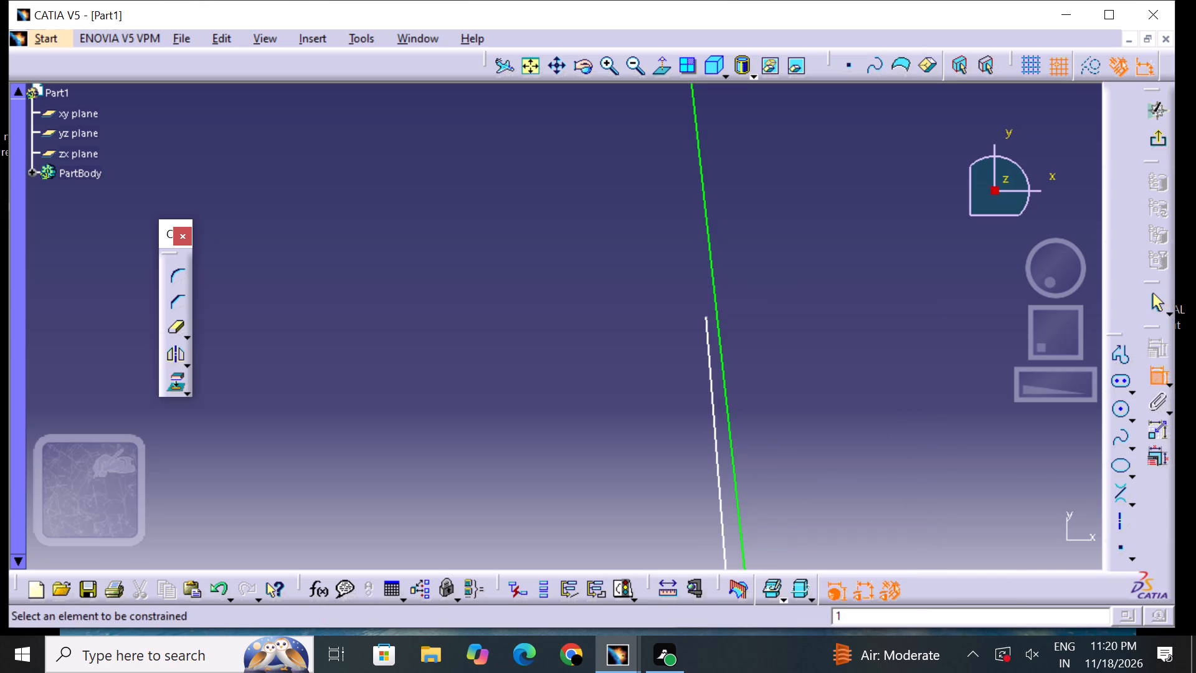
{"action": "left_click", "coordinate": [709, 371]}
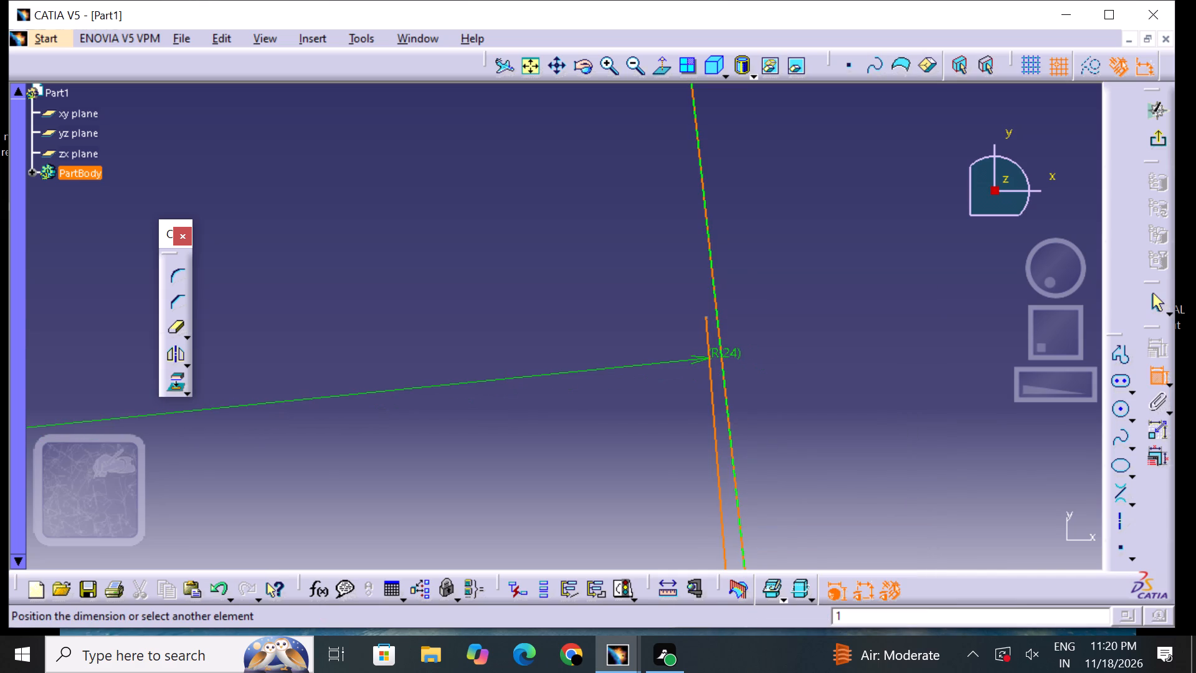
{"action": "left_click", "coordinate": [718, 358]}
{"action": "right_click", "coordinate": [711, 356]}
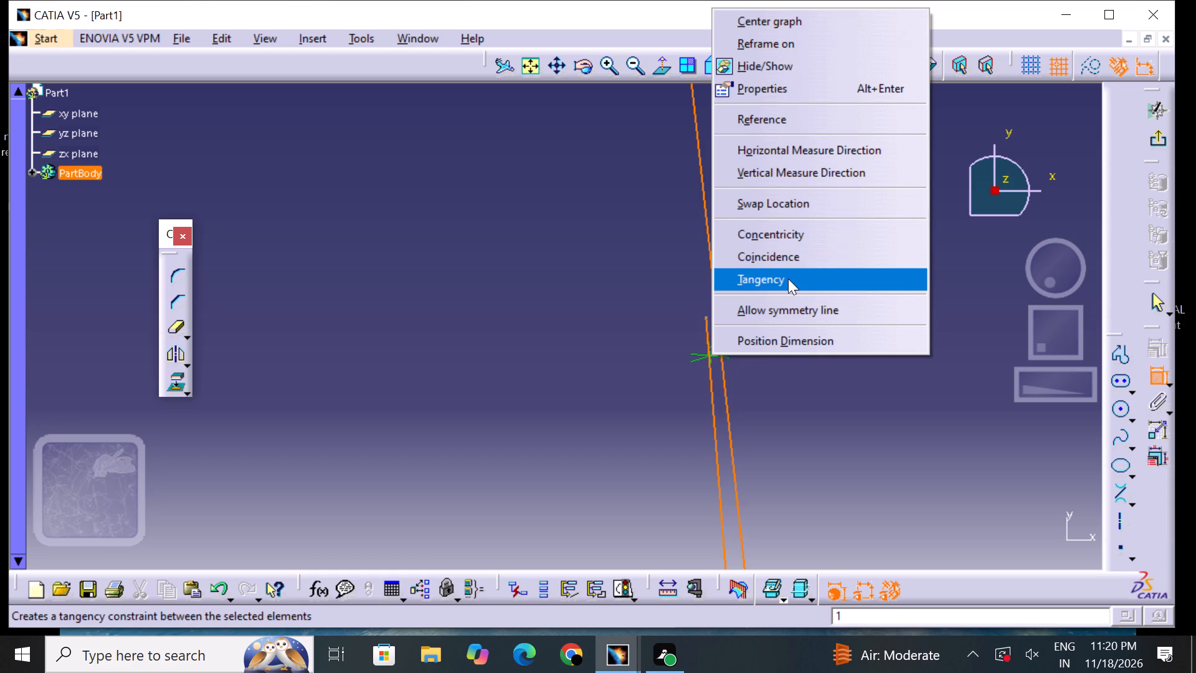
{"action": "left_click", "coordinate": [787, 280]}
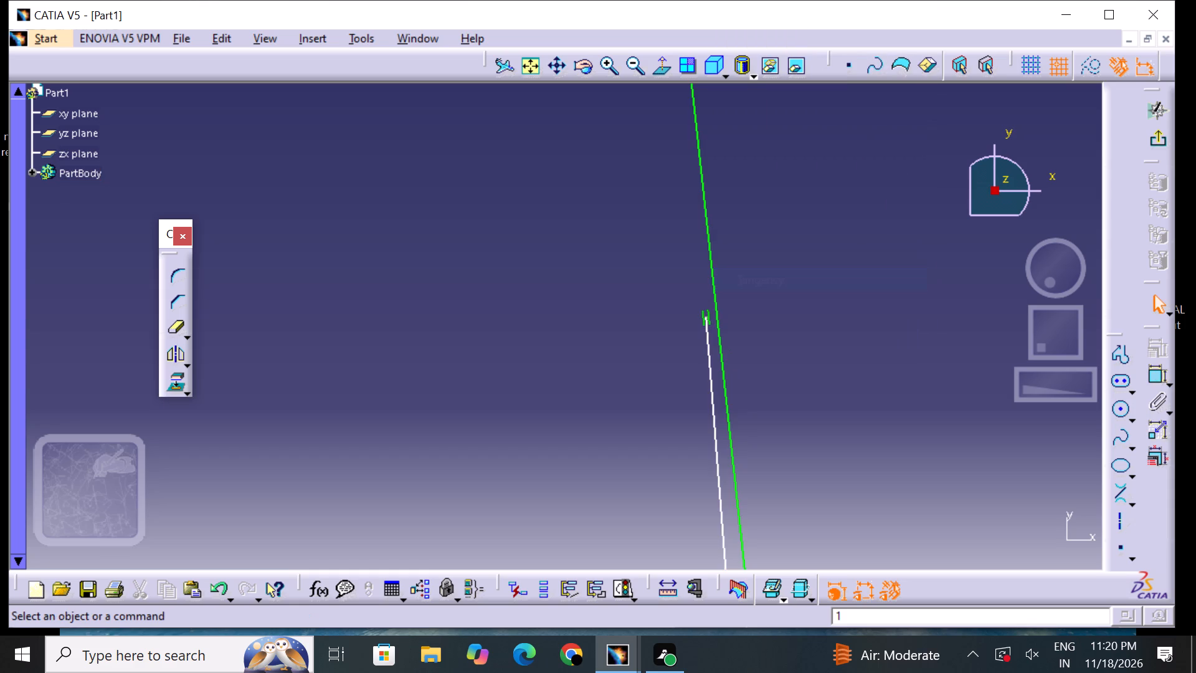
Exit the sketch and fit the whole profile in view to examine it in 3D.
{"action": "left_click", "coordinate": [1157, 141]}
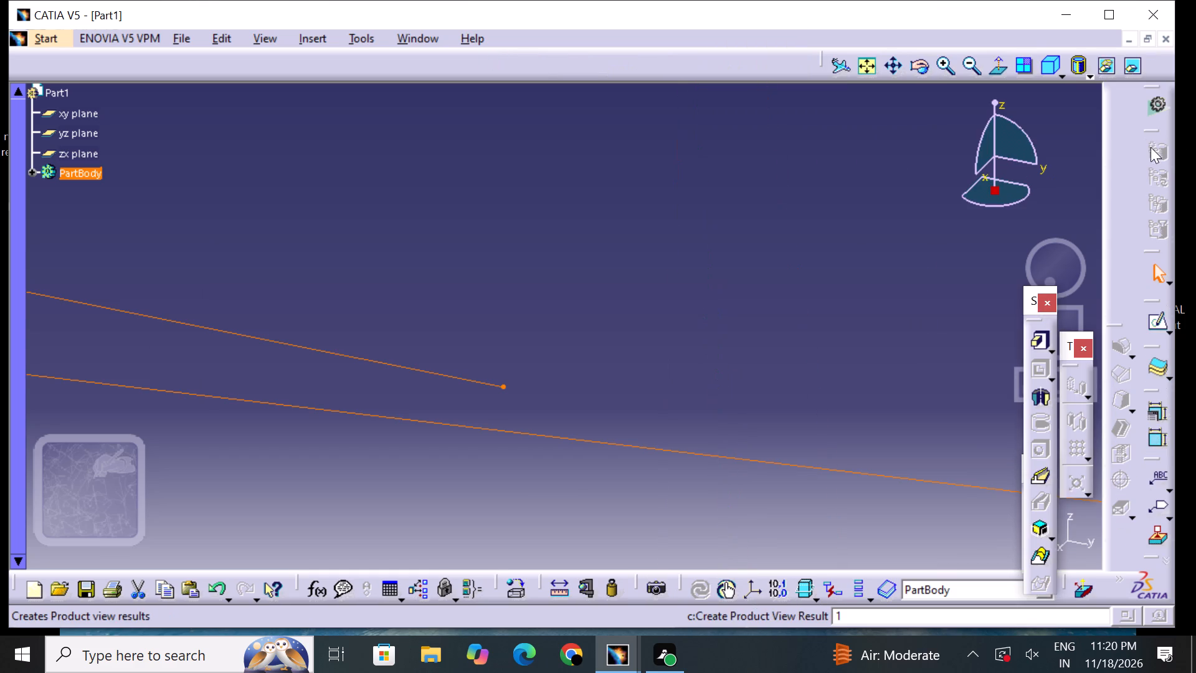
{"action": "left_click", "coordinate": [875, 74]}
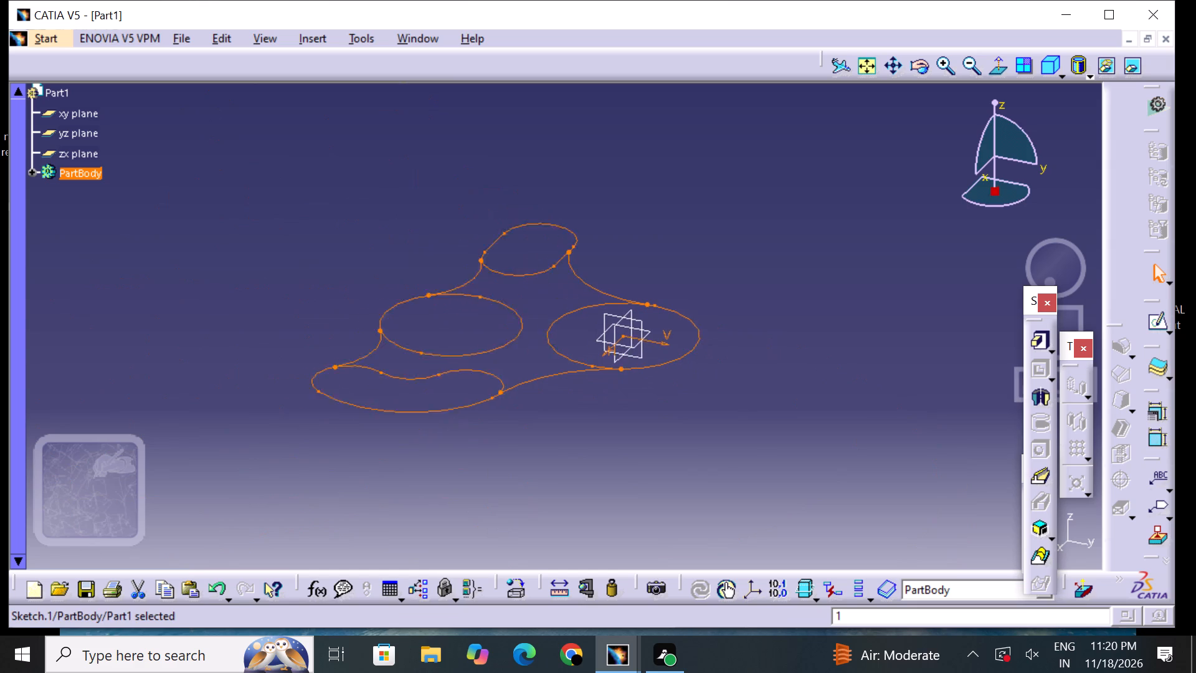
{"action": "left_click", "coordinate": [845, 158]}
{"action": "middle_click_drag", "start_coordinate": [752, 229], "coordinate": [798, 250]}
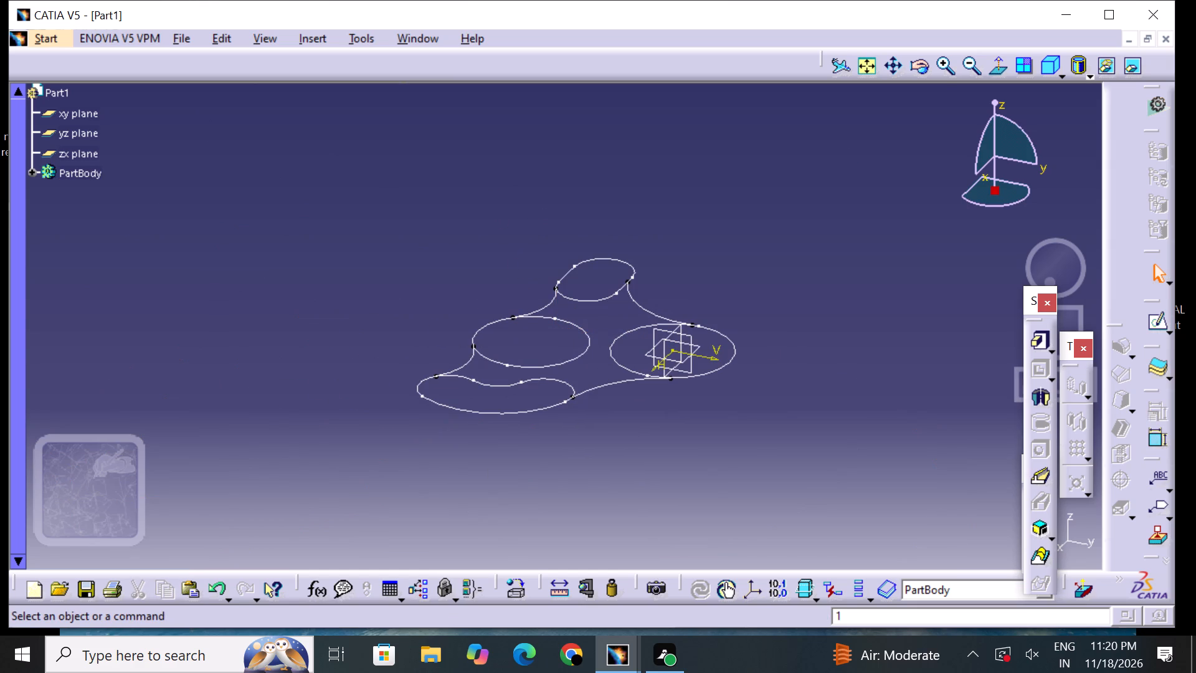
{"action": "left_click", "coordinate": [944, 79]}
{"action": "left_click", "coordinate": [878, 60]}
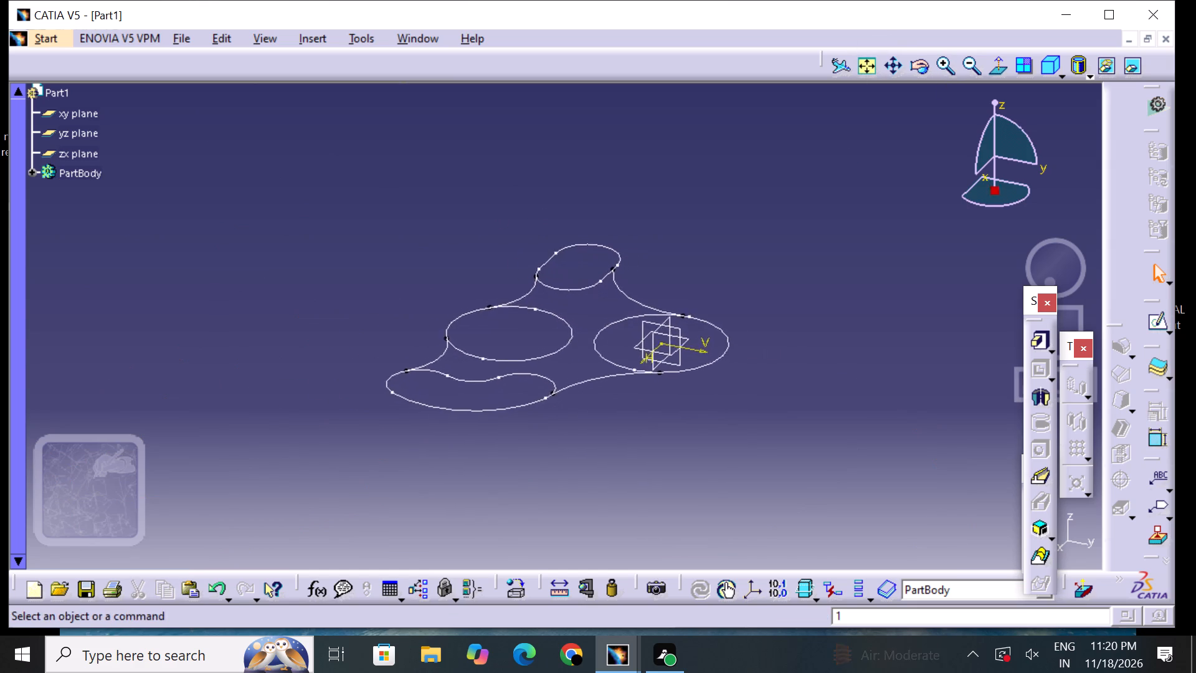
Reopen the profile sketch and trim away the lower part of the D 32 circle between the R 24 and R 30 arcs.
{"action": "left_click", "coordinate": [1154, 320]}
{"action": "left_click", "coordinate": [533, 331]}
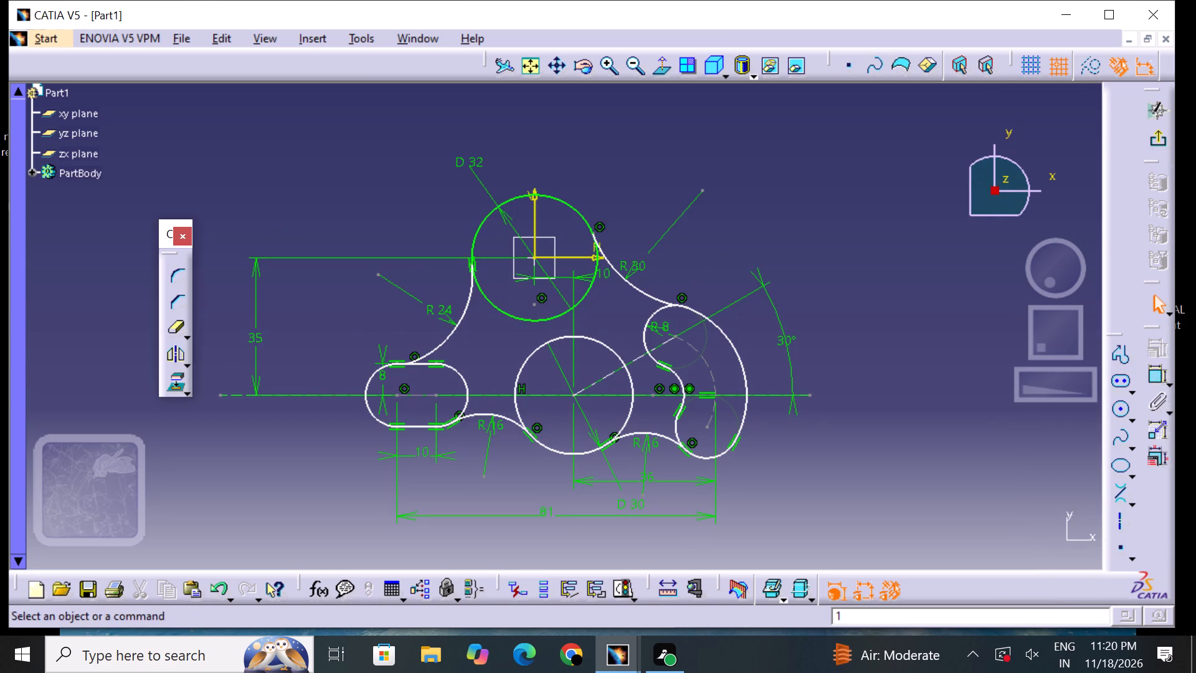
{"action": "double_click", "coordinate": [178, 329]}
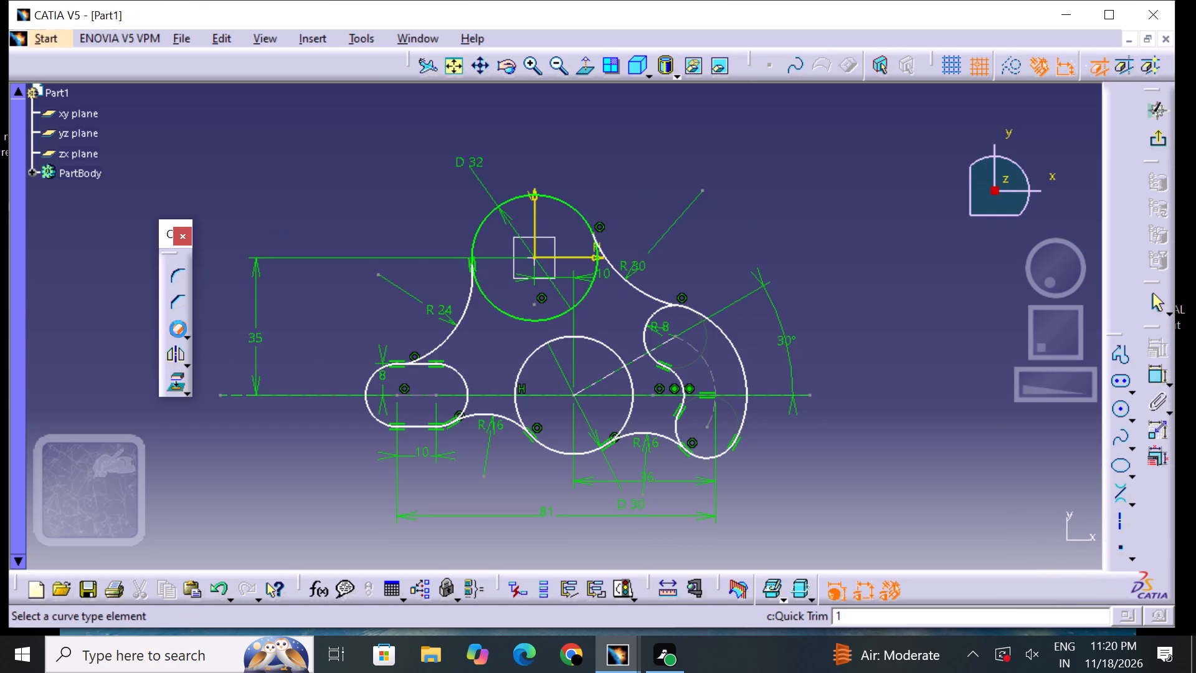
{"action": "double_click", "coordinate": [178, 329]}
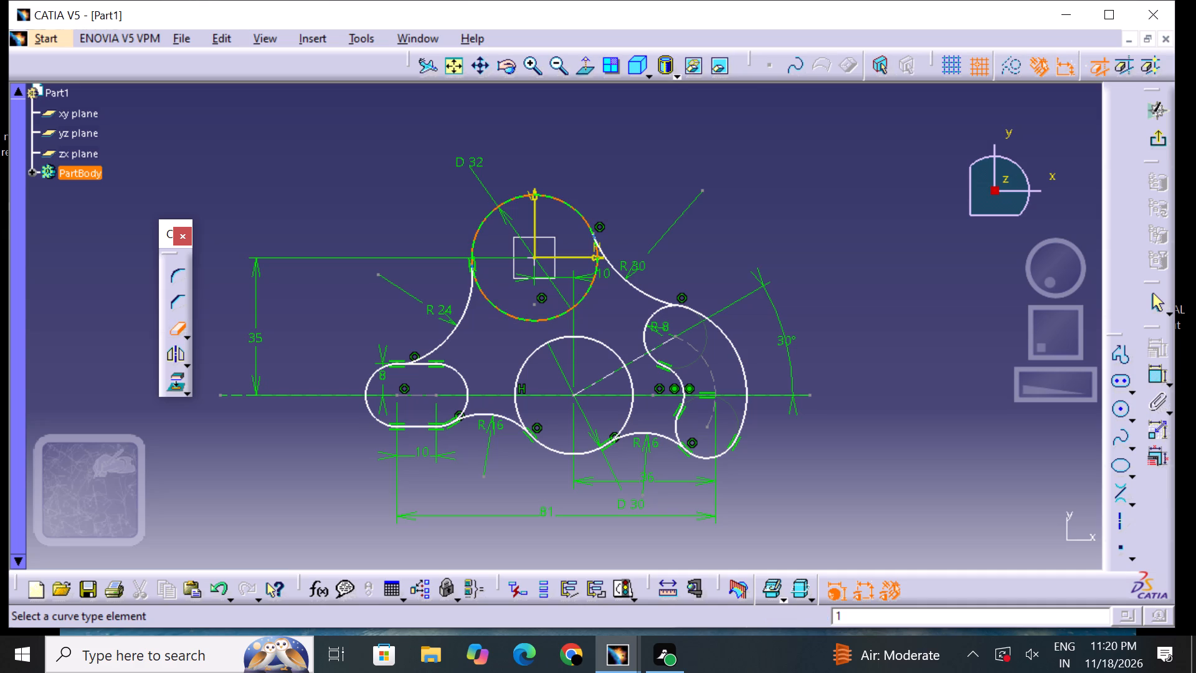
{"action": "left_click", "coordinate": [506, 311]}
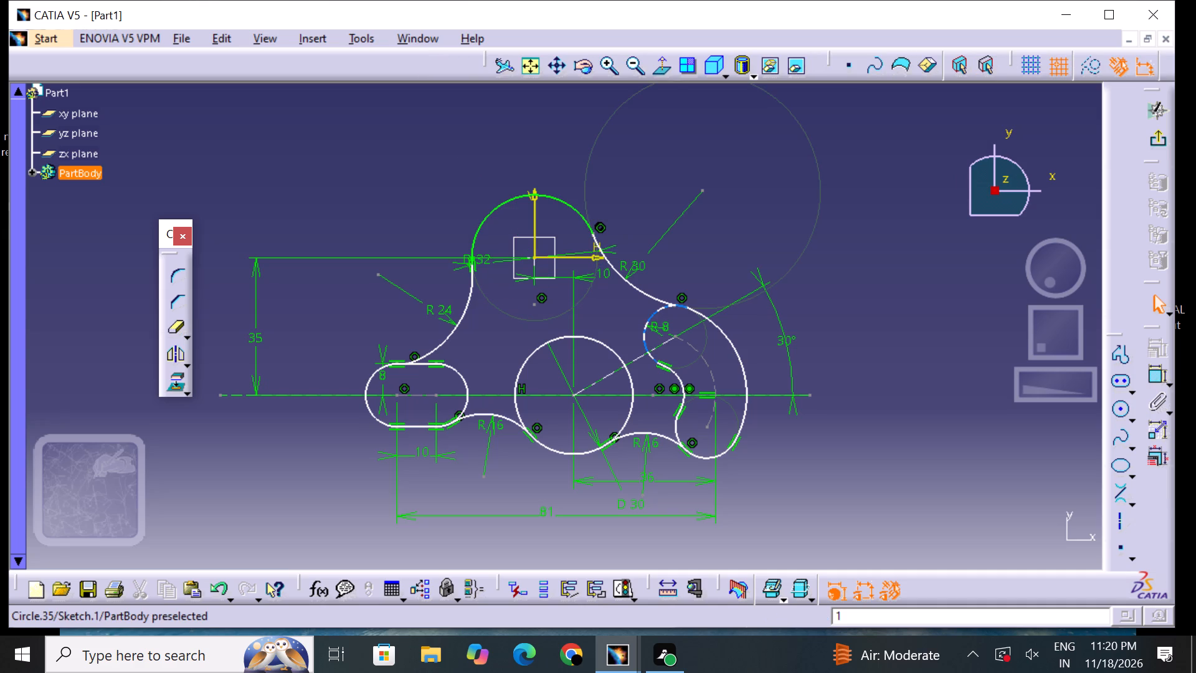
Trim away the upper part of the D 30 circle, keeping only its lower arc between the two R 16 arcs.
{"action": "left_click", "coordinate": [558, 336]}
{"action": "left_click", "coordinate": [554, 338]}
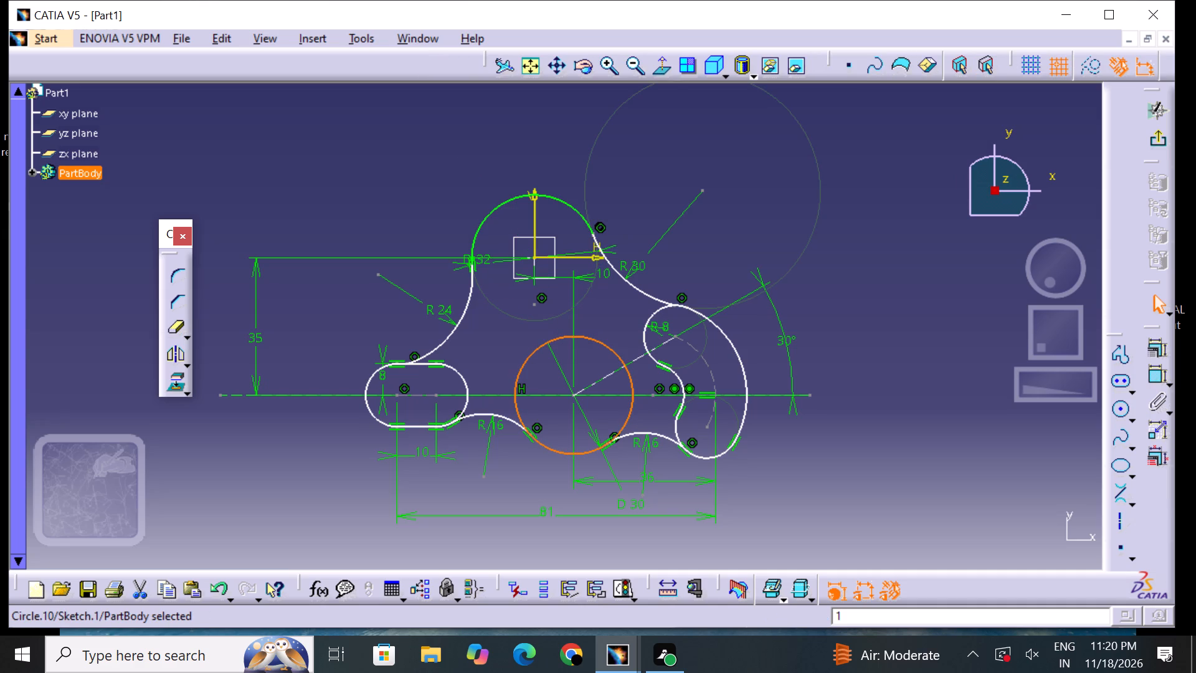
{"action": "double_click", "coordinate": [171, 327]}
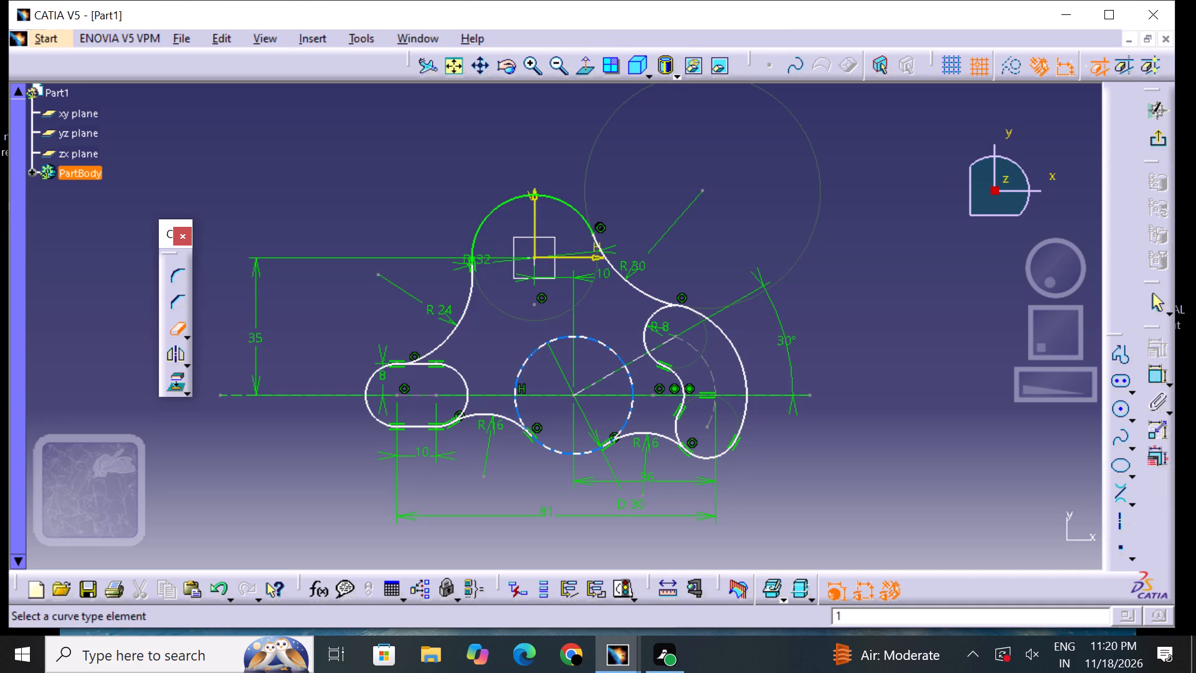
{"action": "left_click", "coordinate": [524, 360]}
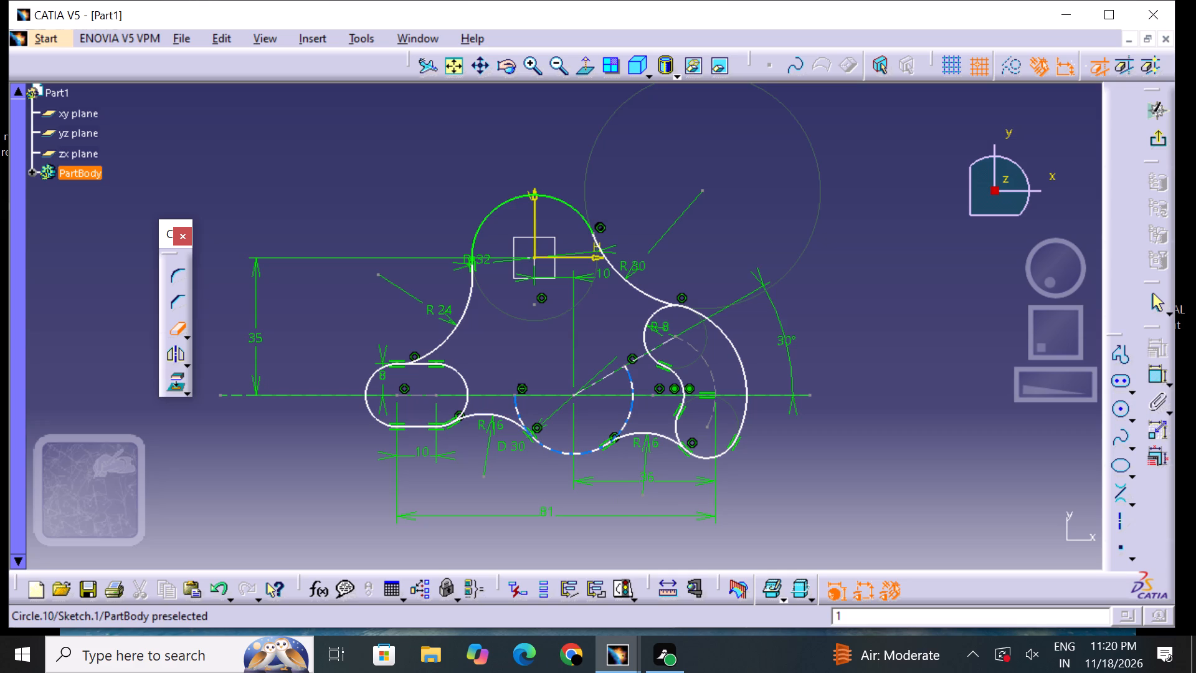
{"action": "left_click", "coordinate": [513, 404]}
{"action": "left_click", "coordinate": [631, 379]}
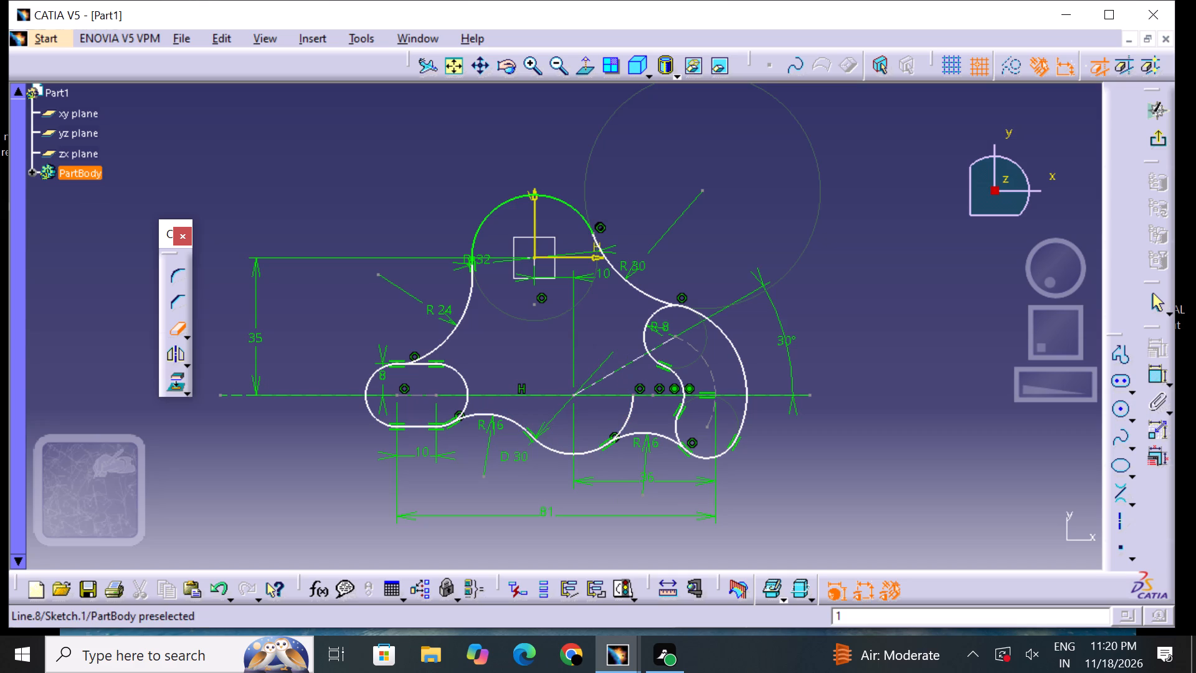
{"action": "left_click", "coordinate": [628, 411]}
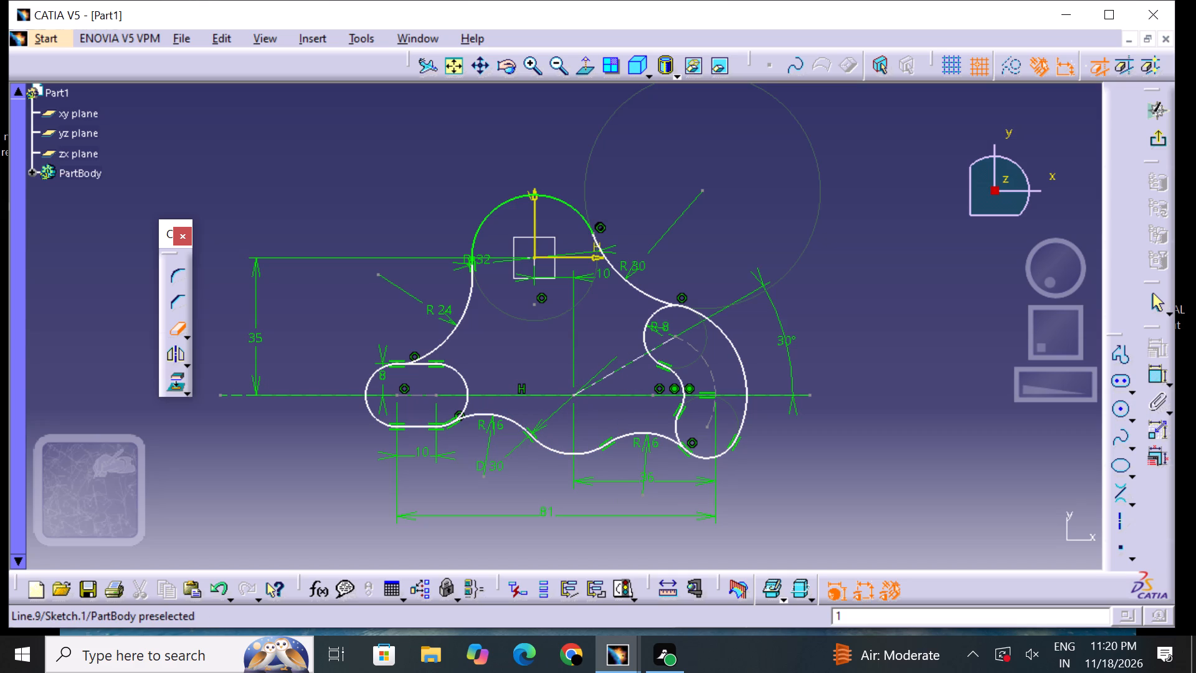
Trim away the curved slot's inner side, from the R 8 end arc down to the junction with the R 16 arc.
{"action": "left_click", "coordinate": [647, 335]}
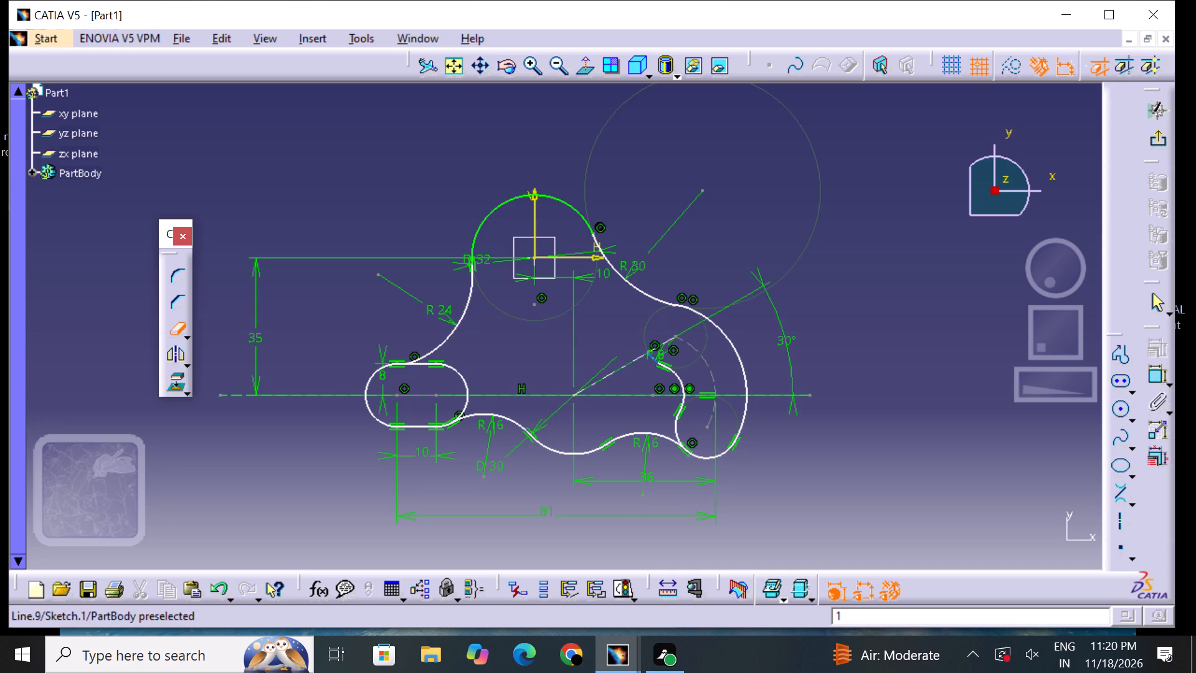
{"action": "left_click", "coordinate": [654, 354]}
{"action": "left_click", "coordinate": [670, 371]}
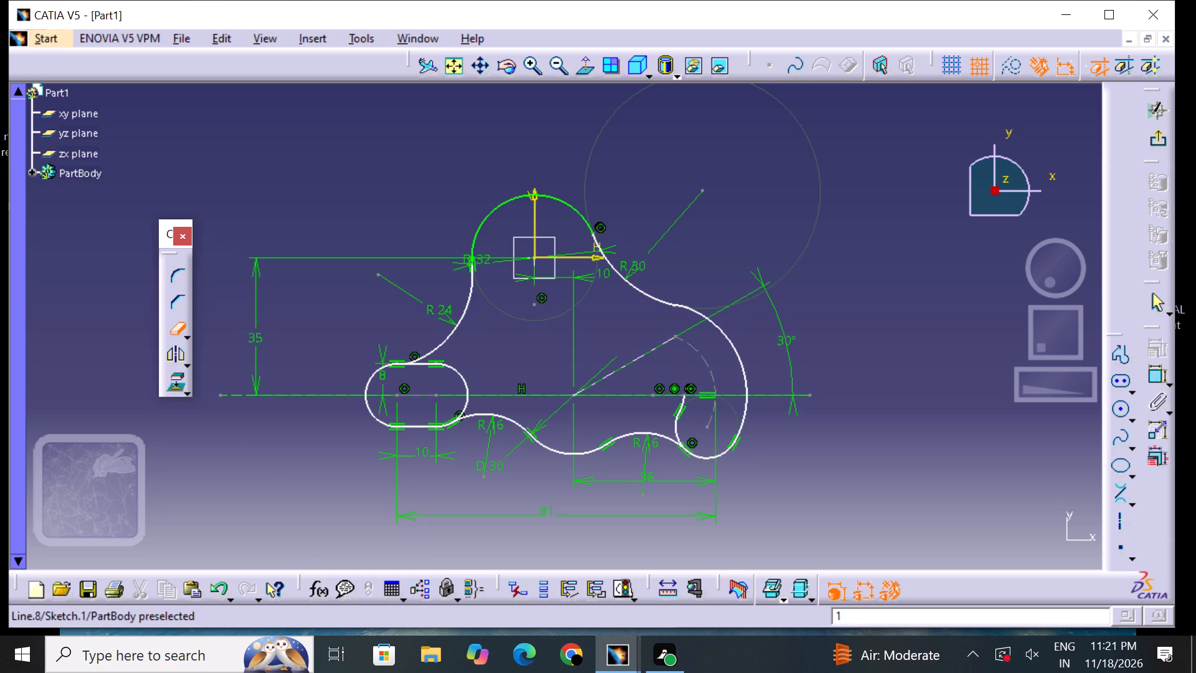
{"action": "left_click", "coordinate": [673, 426]}
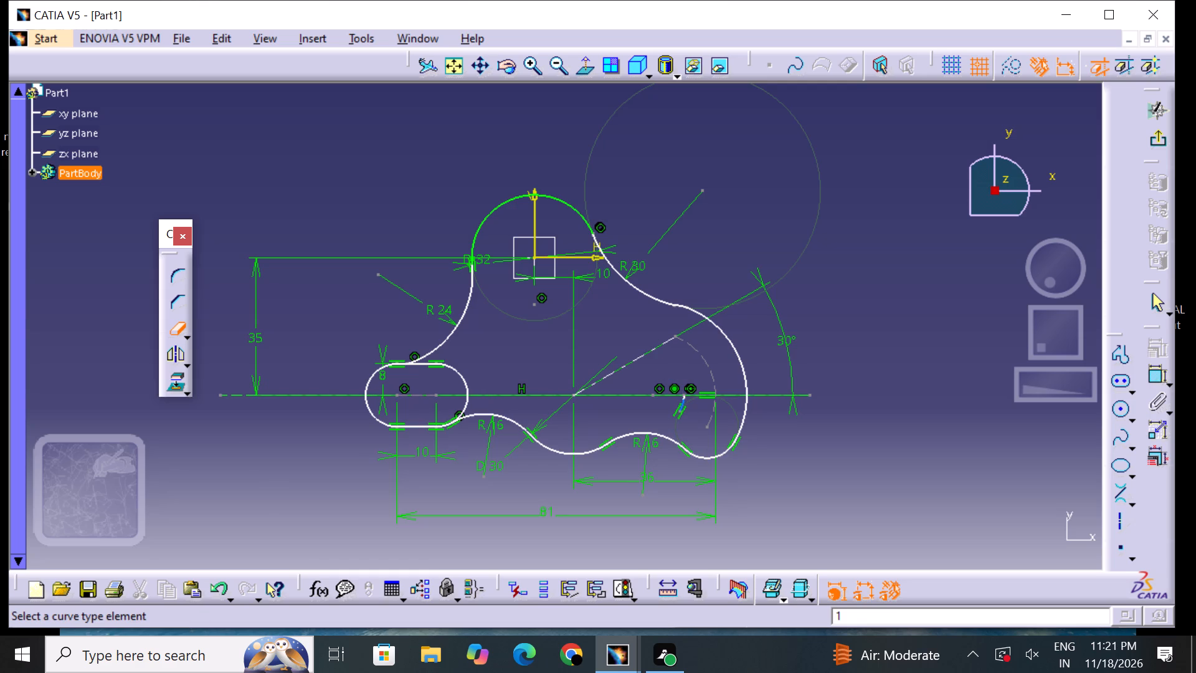
{"action": "left_click", "coordinate": [683, 407]}
Trim away the straight elongated hole's upper line and the end arc facing the D 30 circle.
{"action": "left_click", "coordinate": [458, 373]}
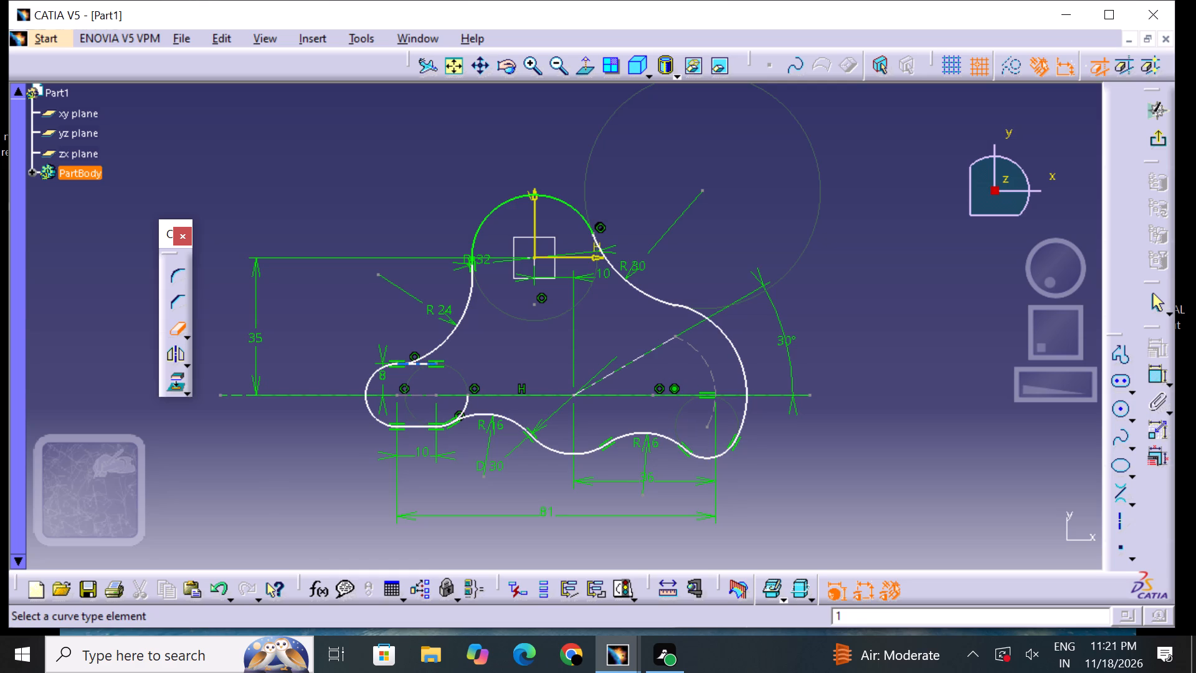
{"action": "left_click", "coordinate": [429, 364]}
{"action": "left_click", "coordinate": [468, 404]}
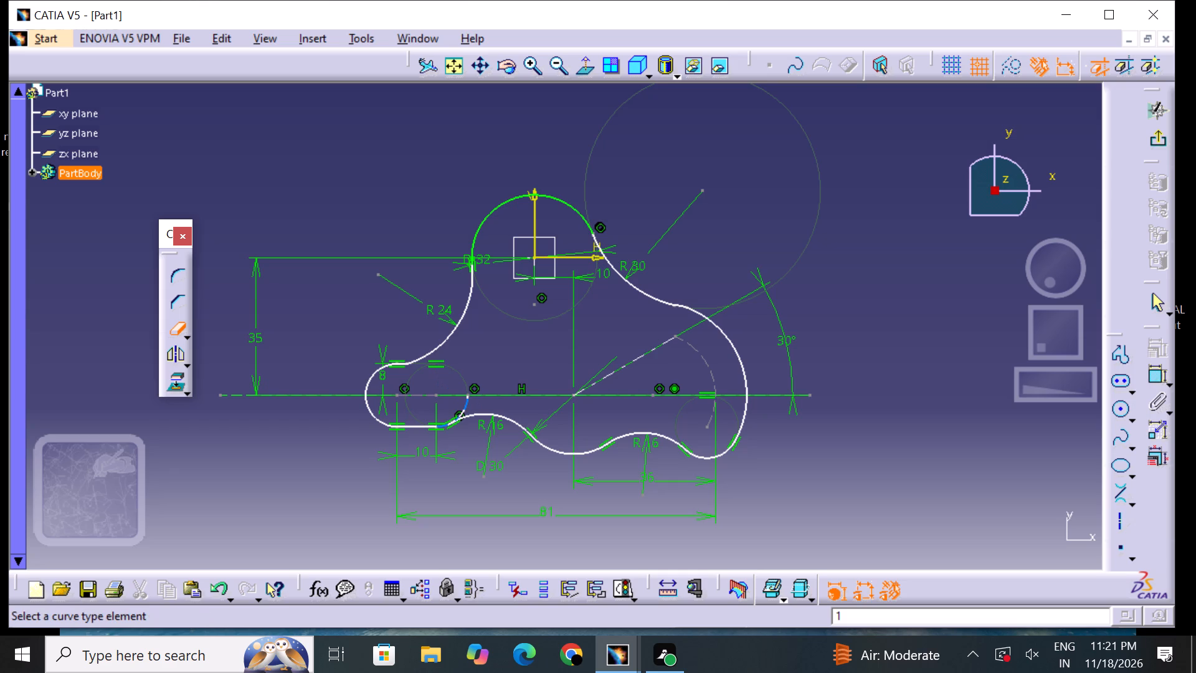
{"action": "left_click", "coordinate": [464, 401]}
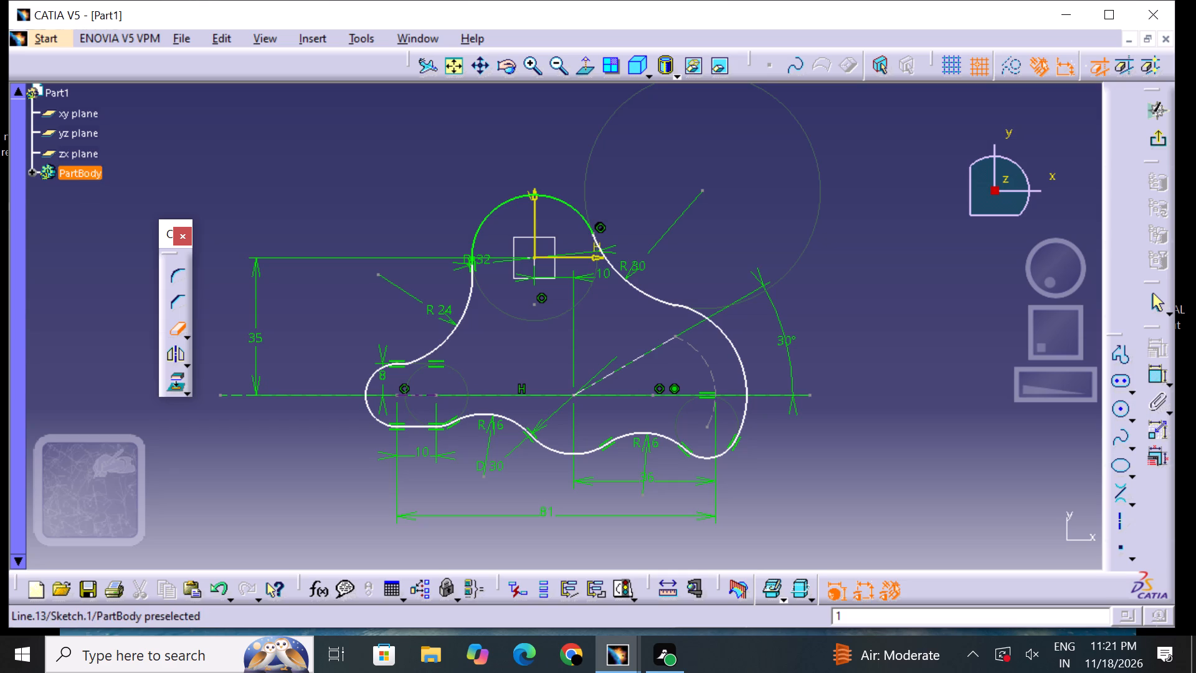
Delete the leftover tangency constraint at the trimmed upper edge of the straight elongated hole.
{"action": "left_click", "coordinate": [440, 361]}
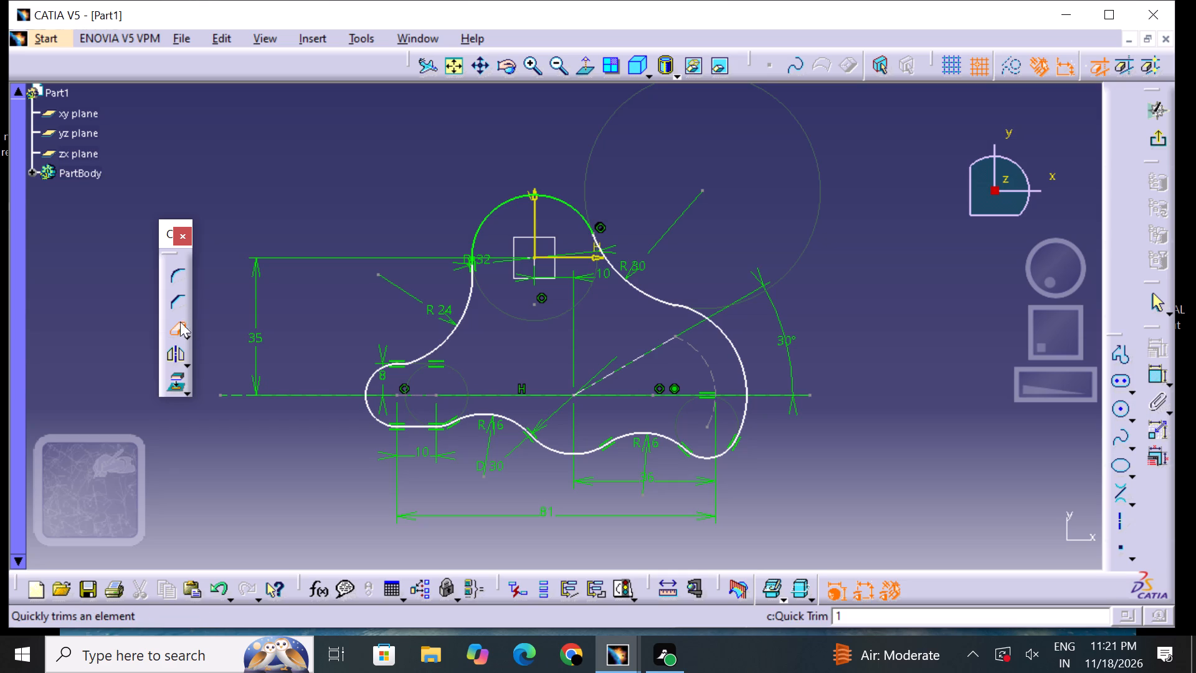
{"action": "left_click", "coordinate": [177, 331]}
{"action": "left_click", "coordinate": [434, 363]}
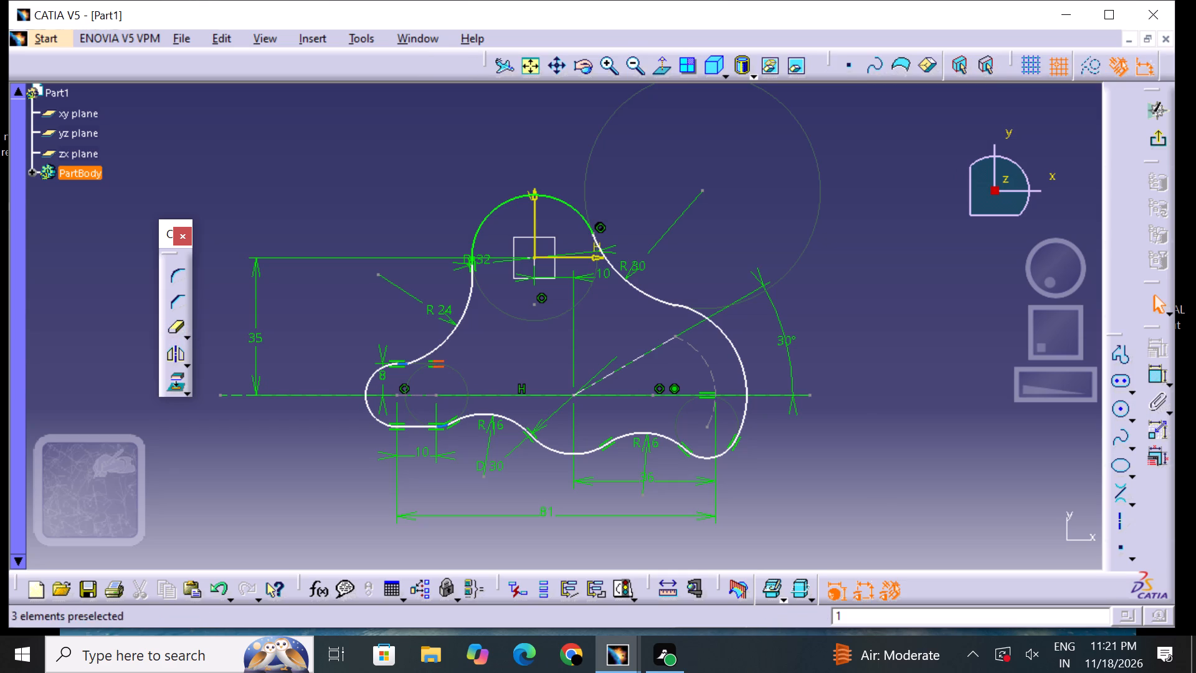
{"action": "right_click", "coordinate": [435, 365]}
{"action": "left_click", "coordinate": [489, 328]}
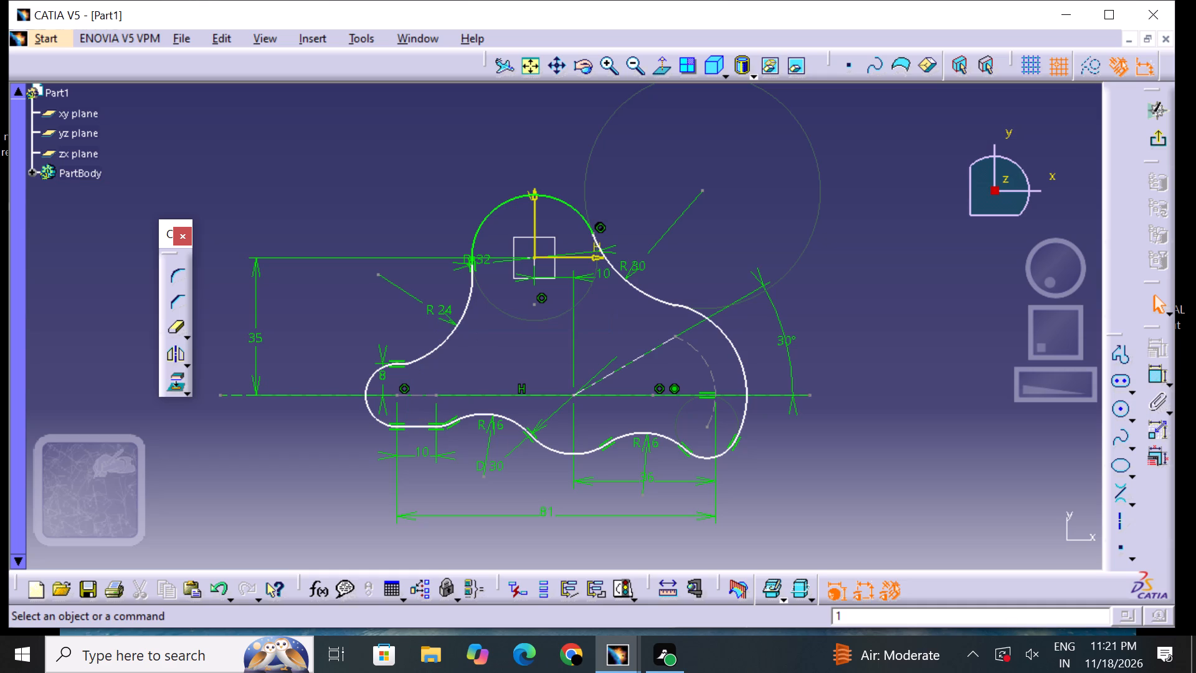
Delete the long horizontal construction line running through the D 30 arc's centre.
{"action": "left_click_drag", "start_coordinate": [710, 394], "coordinate": [721, 400]}
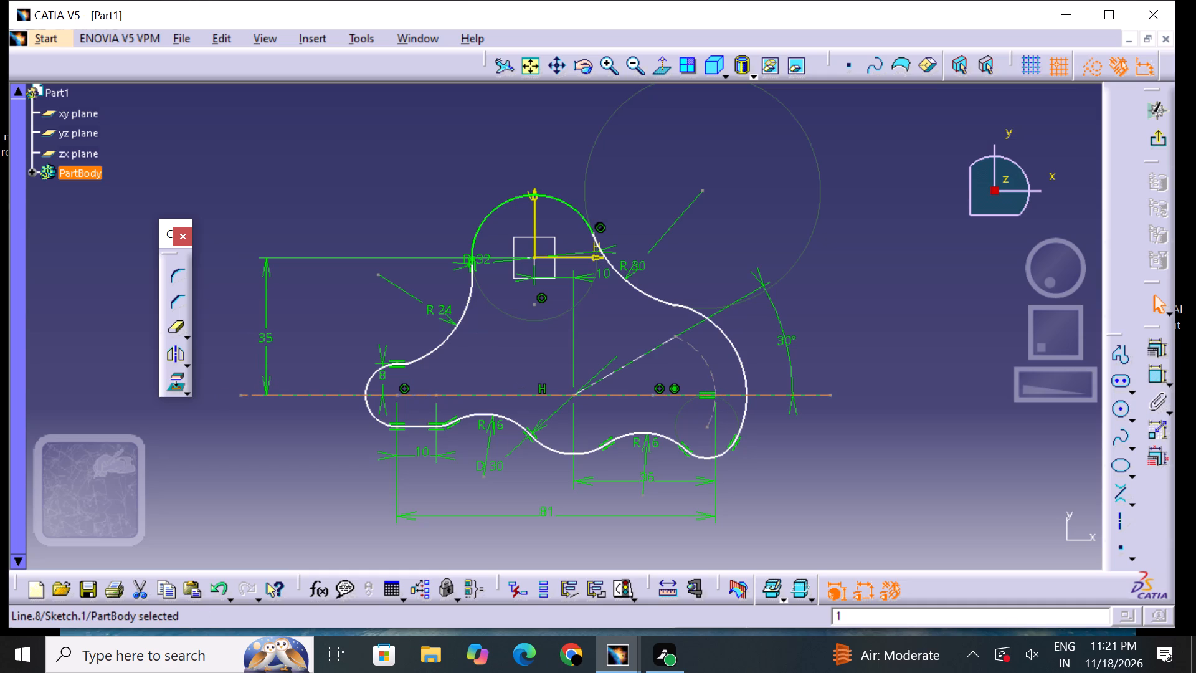
{"action": "left_click", "coordinate": [706, 396]}
{"action": "right_click", "coordinate": [707, 395]}
{"action": "left_click", "coordinate": [744, 353]}
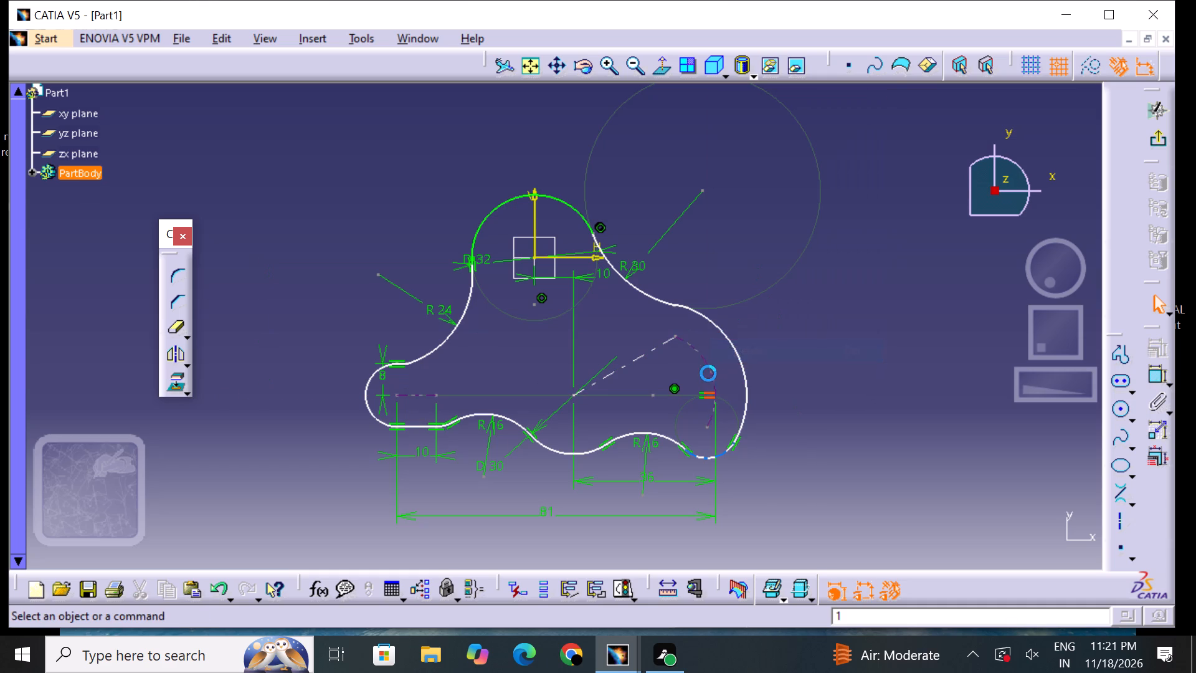
Delete a tangency constraint on the curved slot's lower end arc where its centreline arc meets the horizontal.
{"action": "left_click", "coordinate": [704, 393]}
{"action": "right_click", "coordinate": [704, 394]}
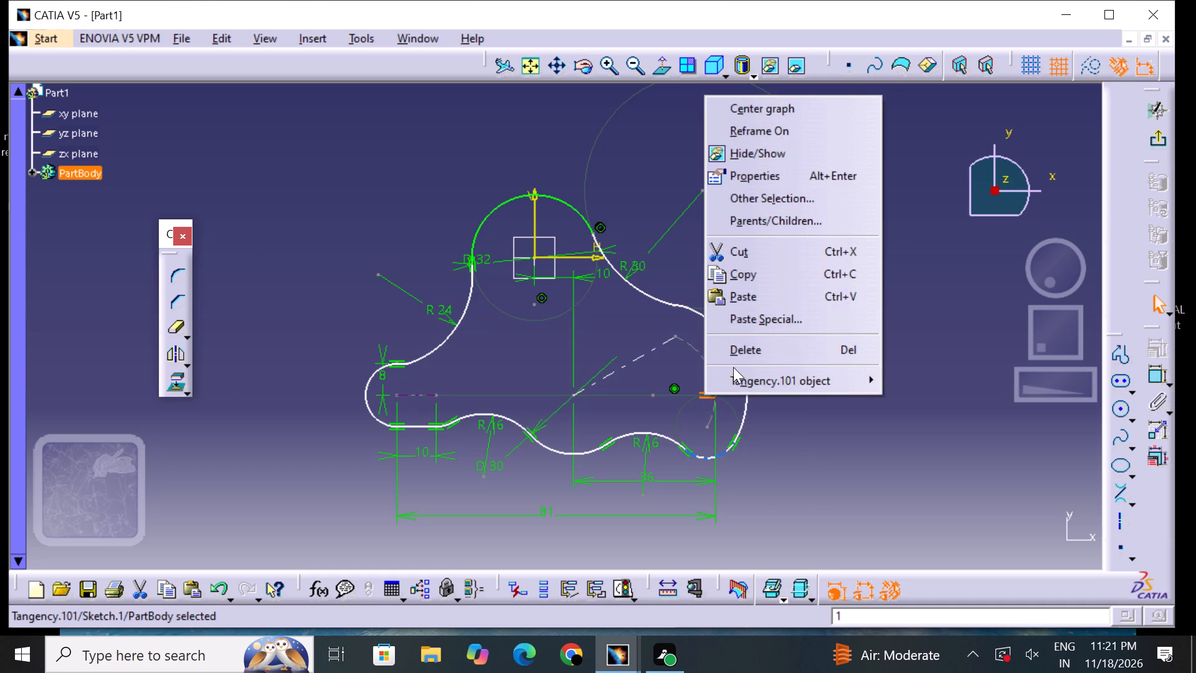
{"action": "left_click", "coordinate": [749, 351]}
{"action": "left_click", "coordinate": [710, 371]}
Exit the sketch and examine the trimmed profile in 3D.
{"action": "left_click", "coordinate": [1160, 131]}
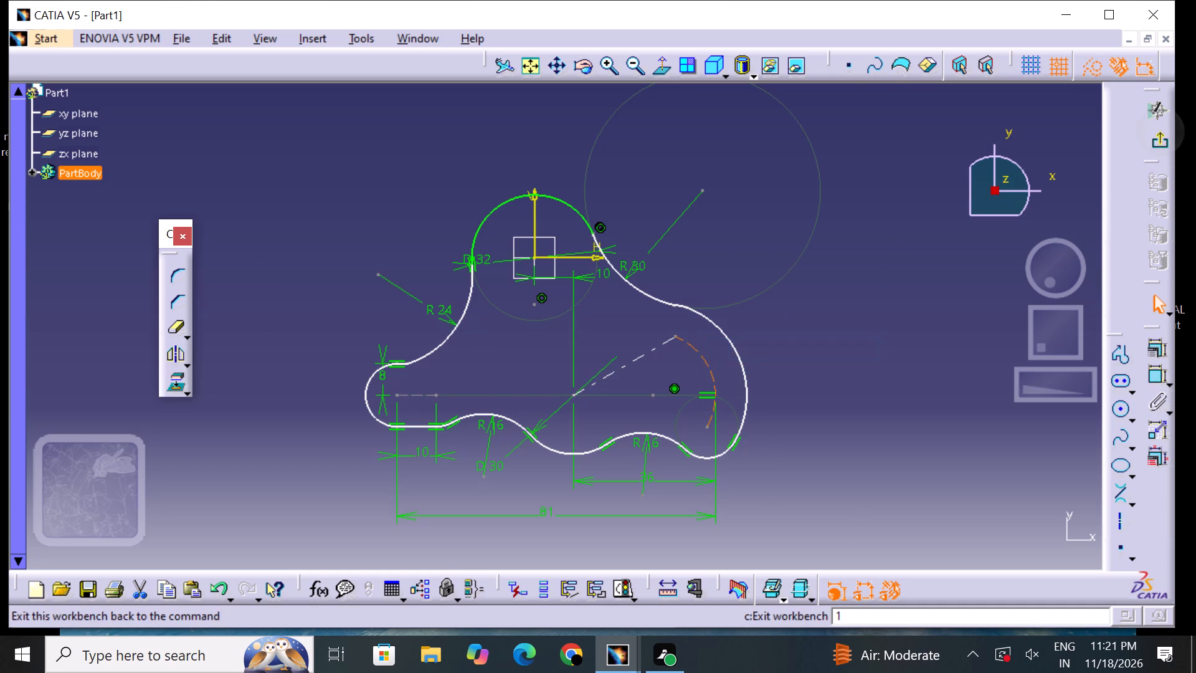
{"action": "right_click", "coordinate": [1159, 131]}
{"action": "left_click", "coordinate": [1165, 141]}
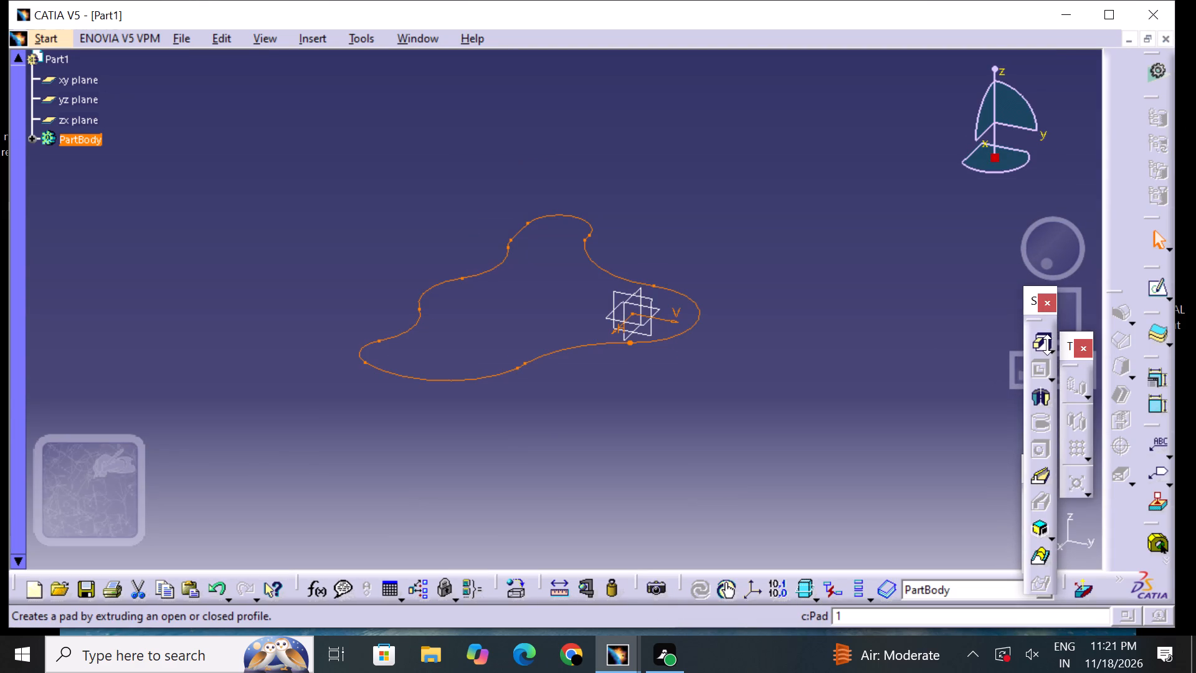
{"action": "left_click", "coordinate": [902, 336]}
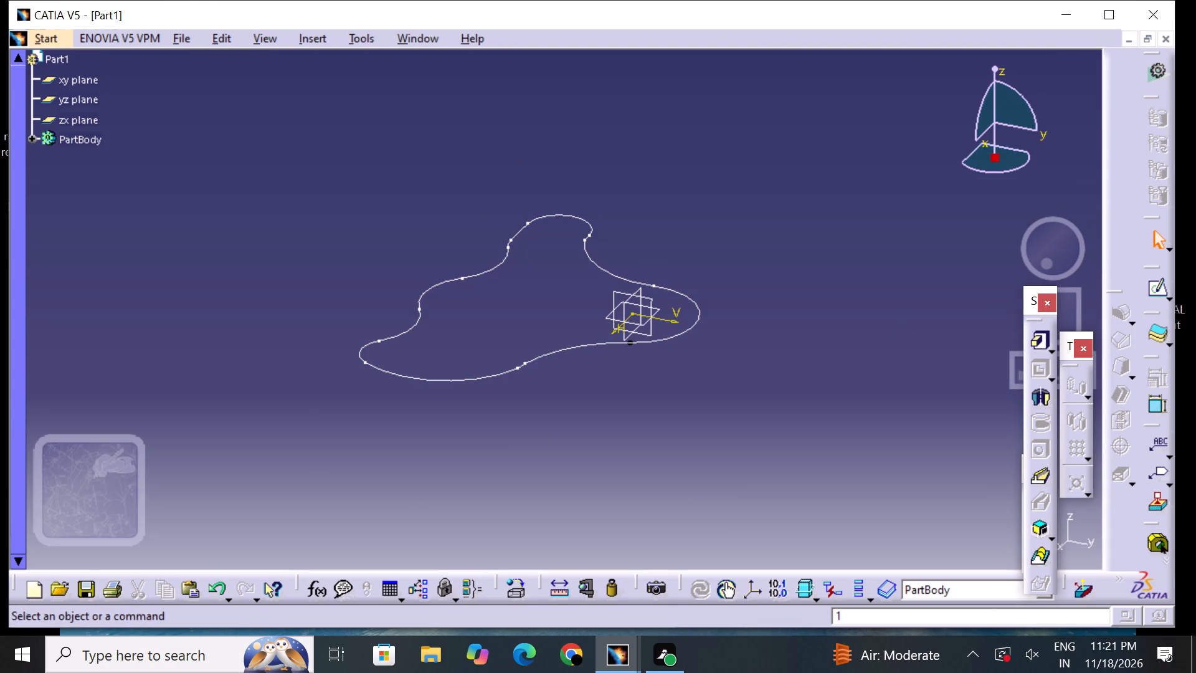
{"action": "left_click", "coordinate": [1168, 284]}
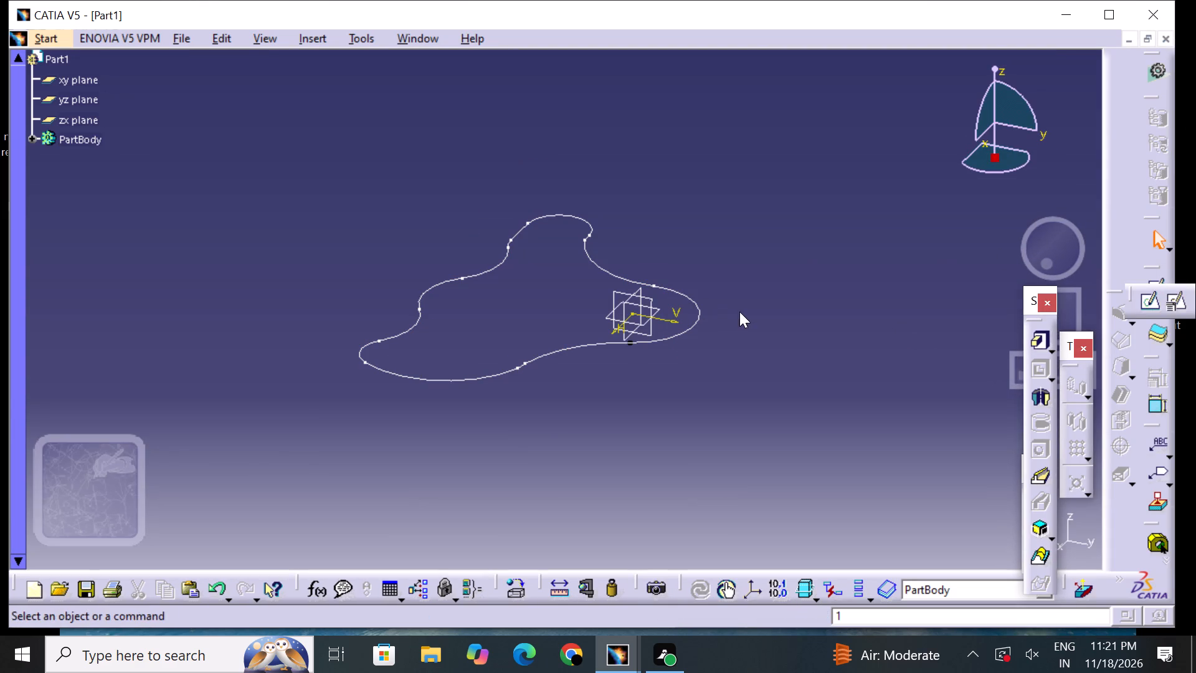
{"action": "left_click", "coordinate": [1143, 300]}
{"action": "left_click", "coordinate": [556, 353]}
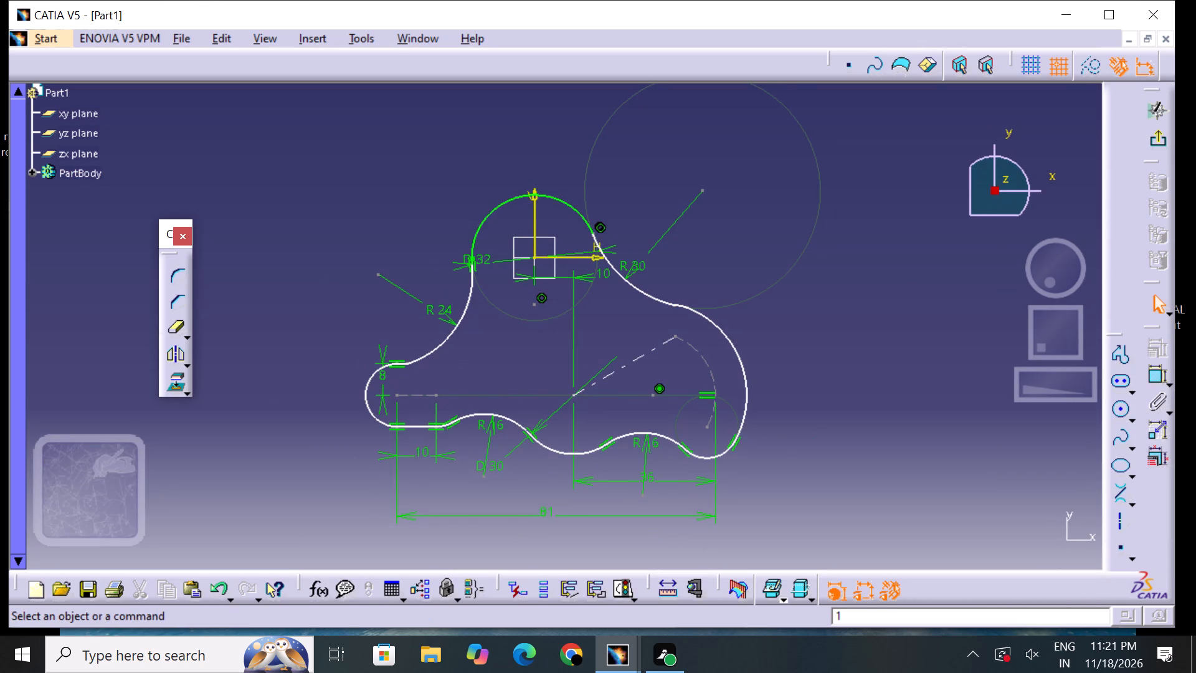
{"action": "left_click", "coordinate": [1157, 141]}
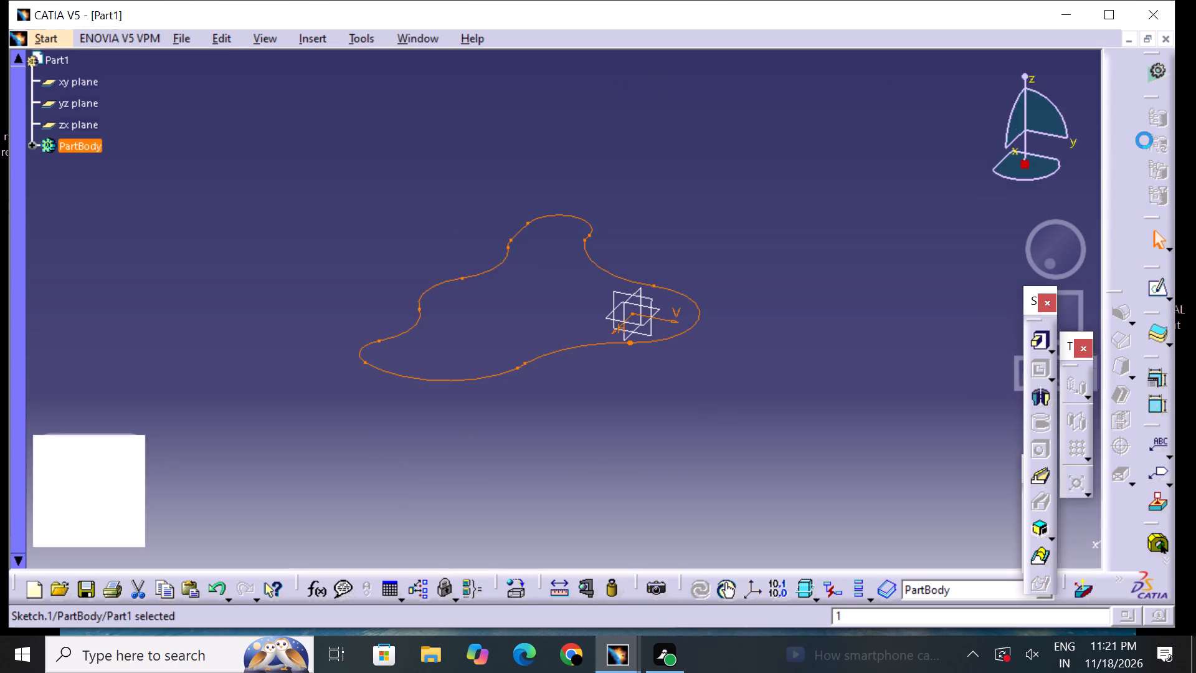
Reopen the profile sketch and restore the contents and default positions of all Sketcher toolbars.
{"action": "left_click", "coordinate": [1156, 287]}
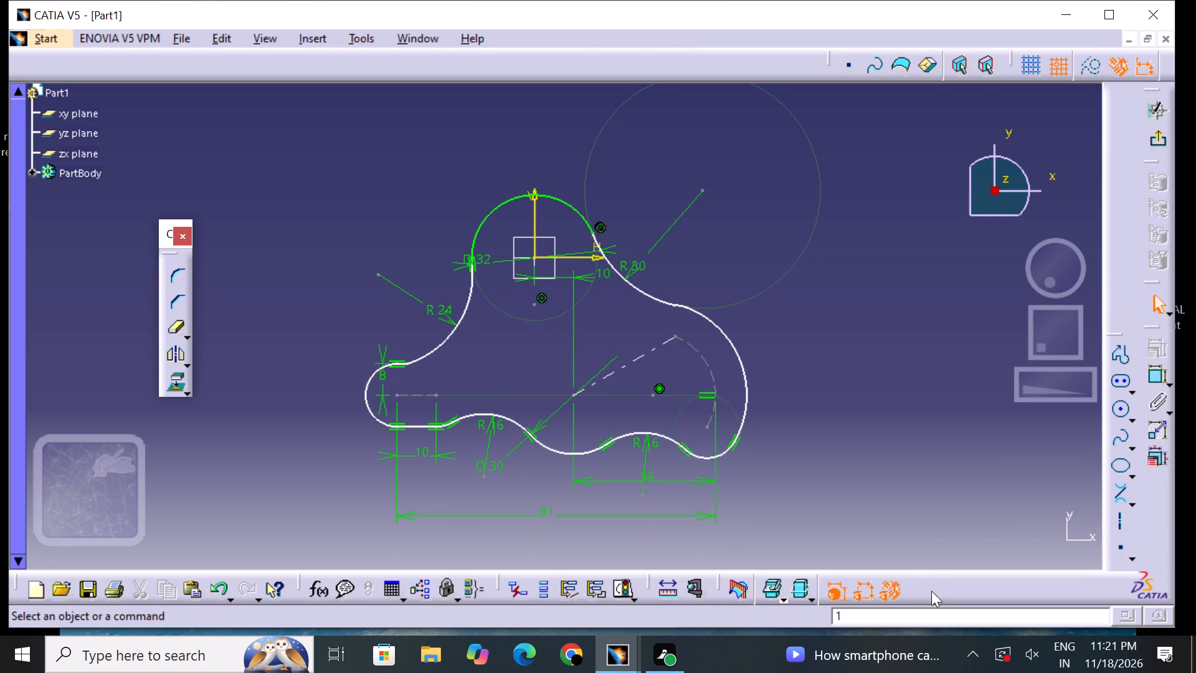
{"action": "left_click", "coordinate": [1060, 605]}
{"action": "left_click", "coordinate": [1050, 604]}
{"action": "right_click", "coordinate": [1050, 604]}
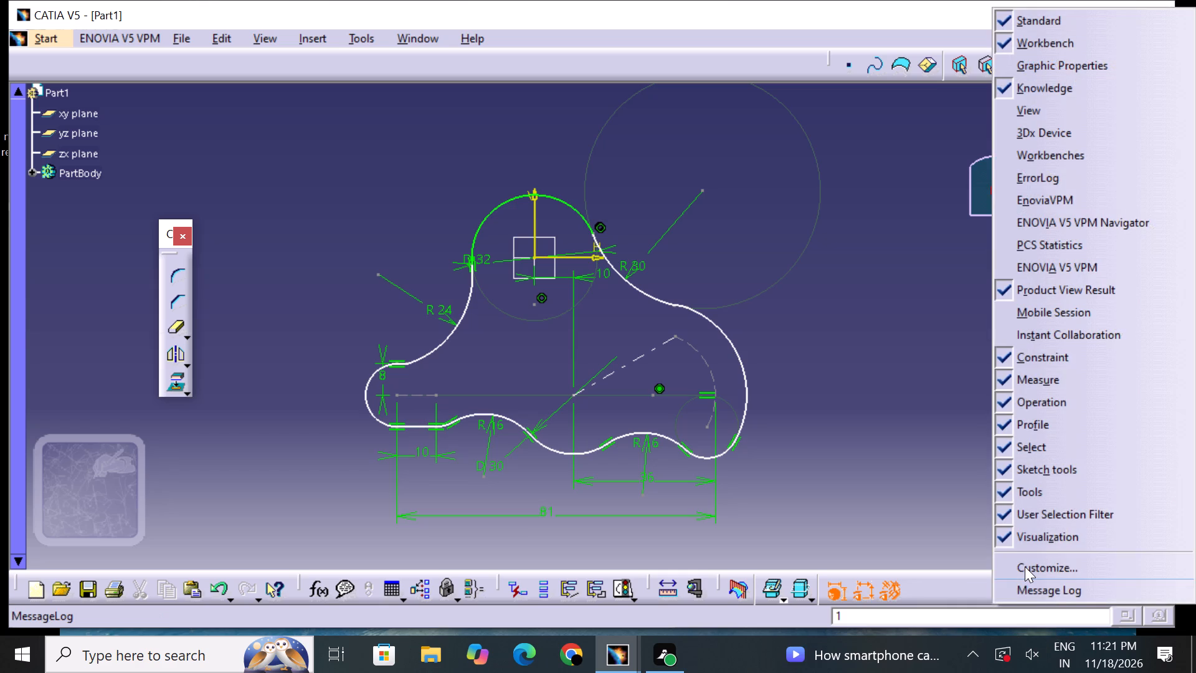
{"action": "left_click", "coordinate": [1025, 566]}
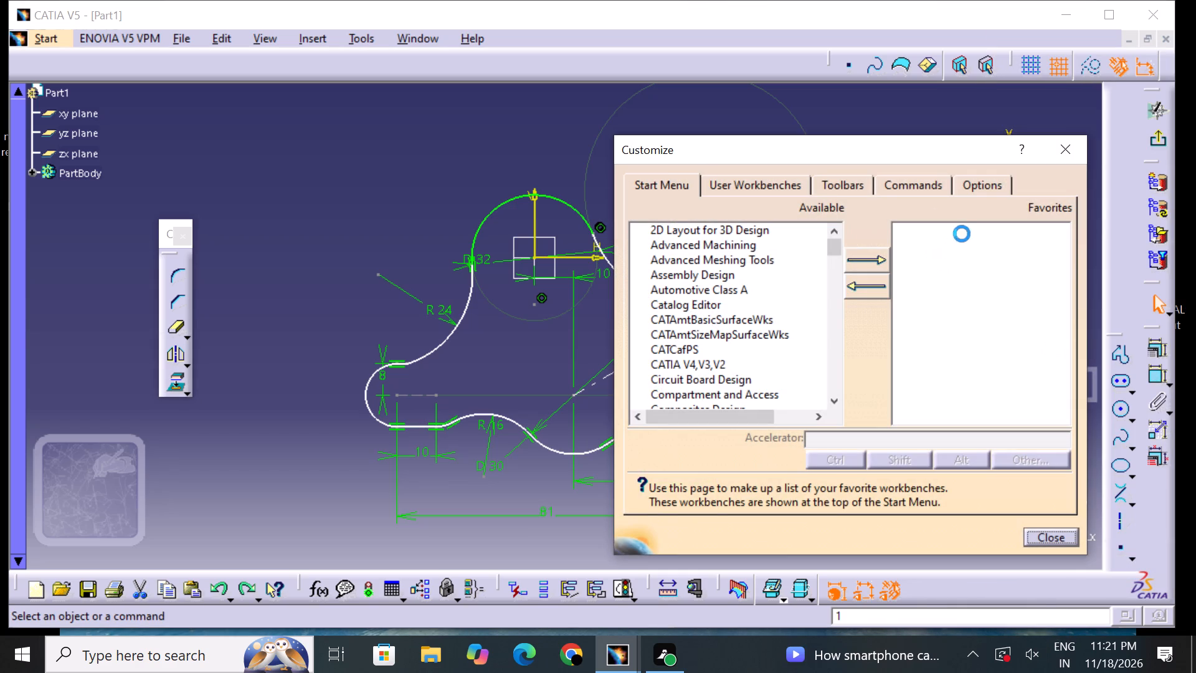
{"action": "left_click", "coordinate": [845, 180]}
{"action": "left_click", "coordinate": [1012, 303]}
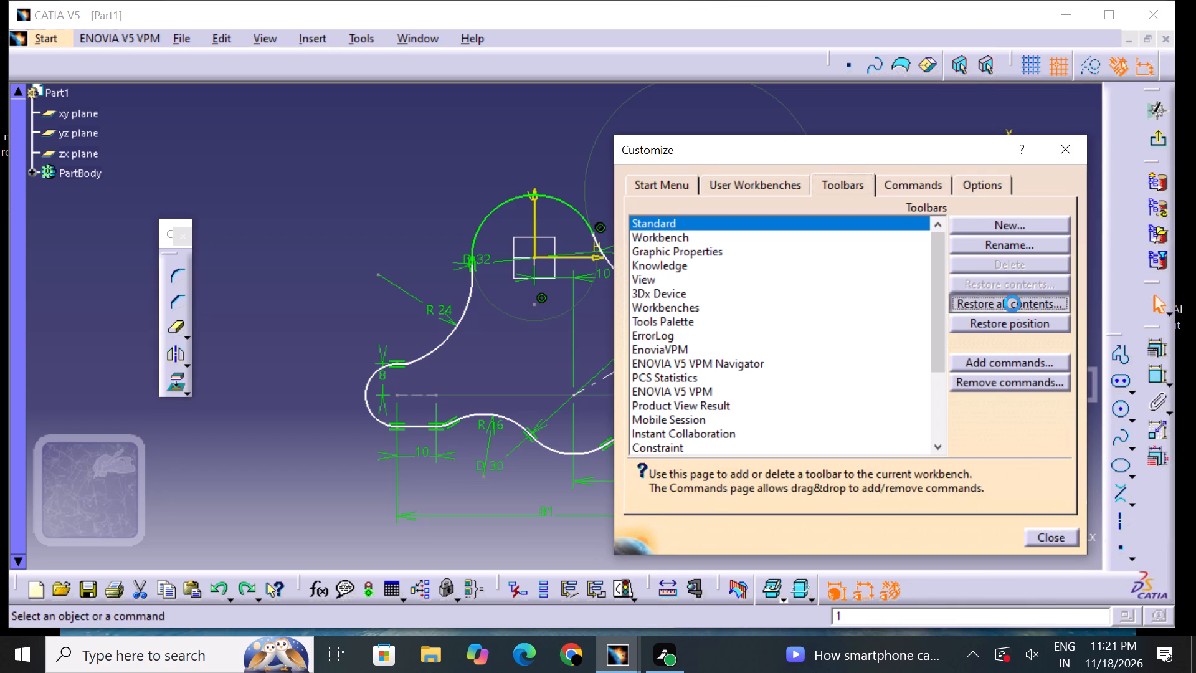
{"action": "left_click", "coordinate": [600, 365]}
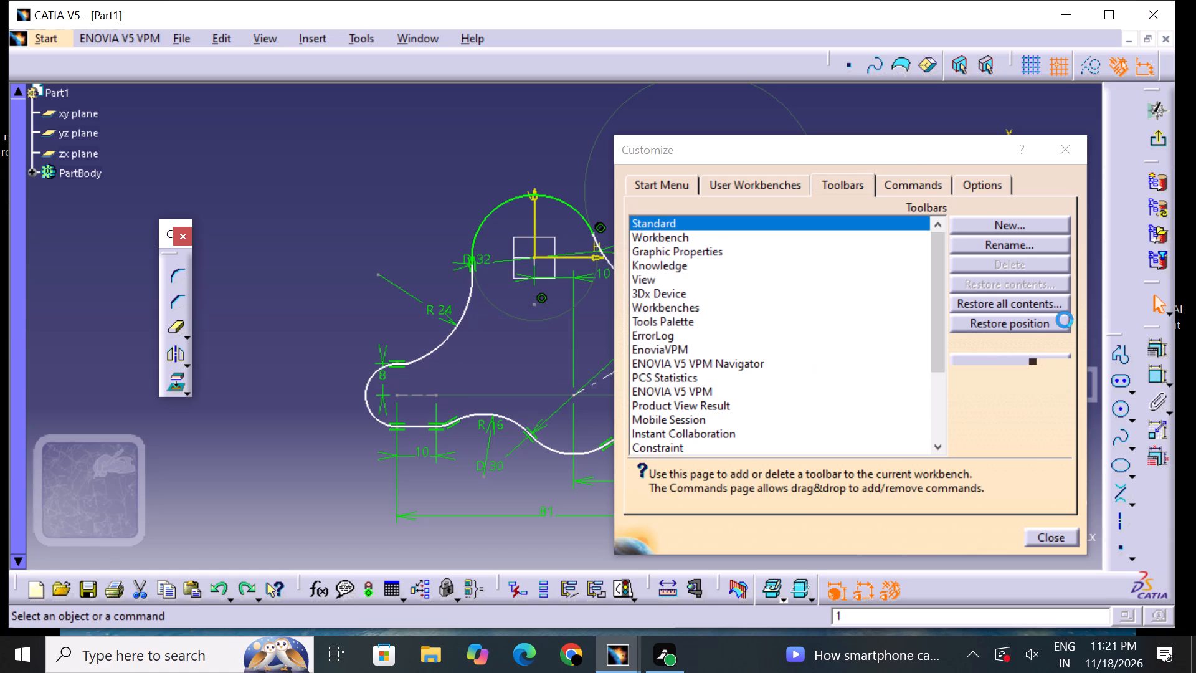
{"action": "left_click", "coordinate": [1019, 321]}
{"action": "left_click", "coordinate": [599, 360]}
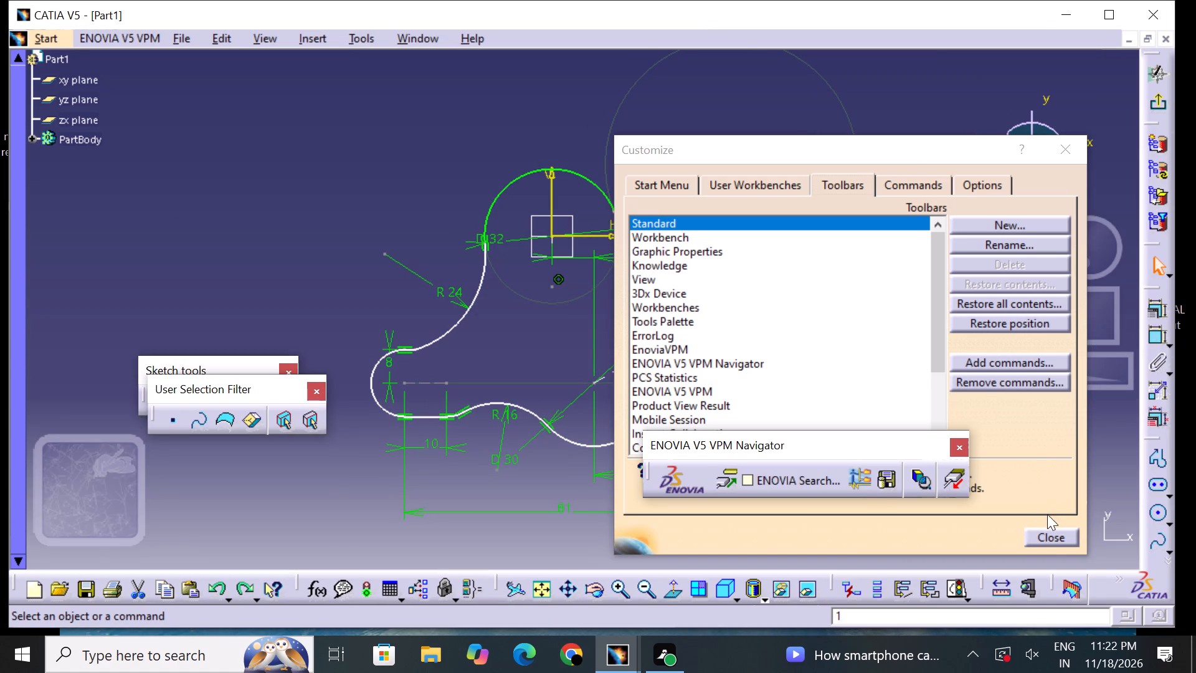
{"action": "left_click", "coordinate": [1048, 535]}
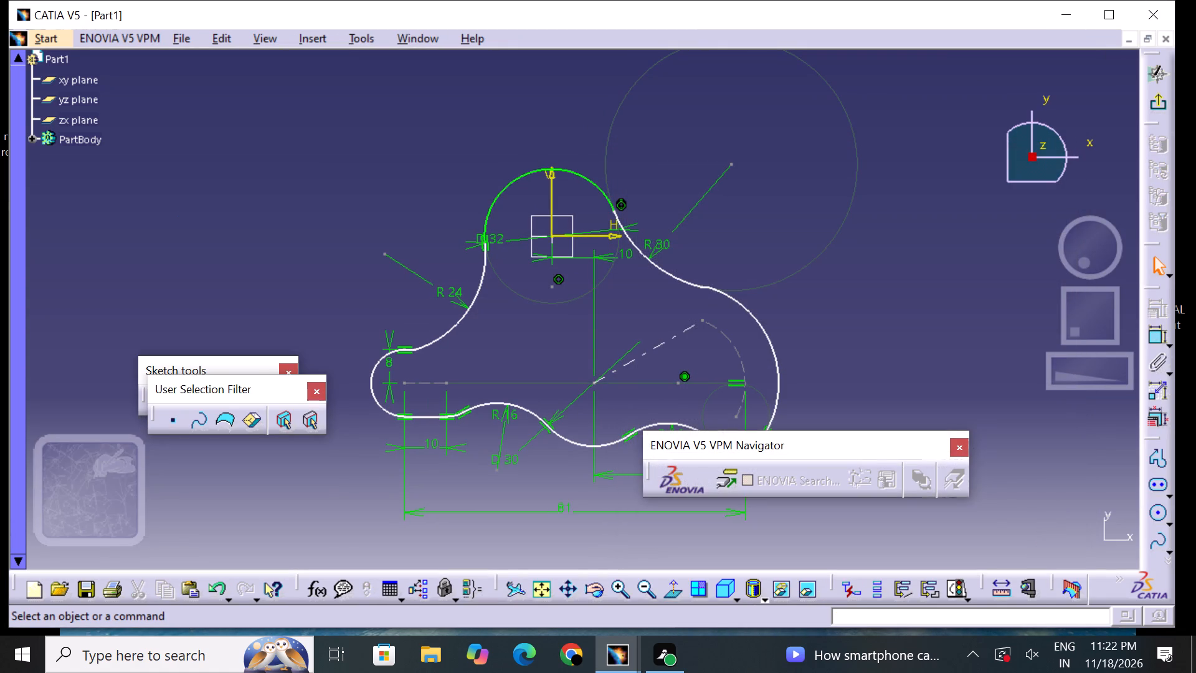
Close the floating ENOVIA V5 VPM Navigator toolbar covering the sketch.
{"action": "left_click", "coordinate": [960, 449]}
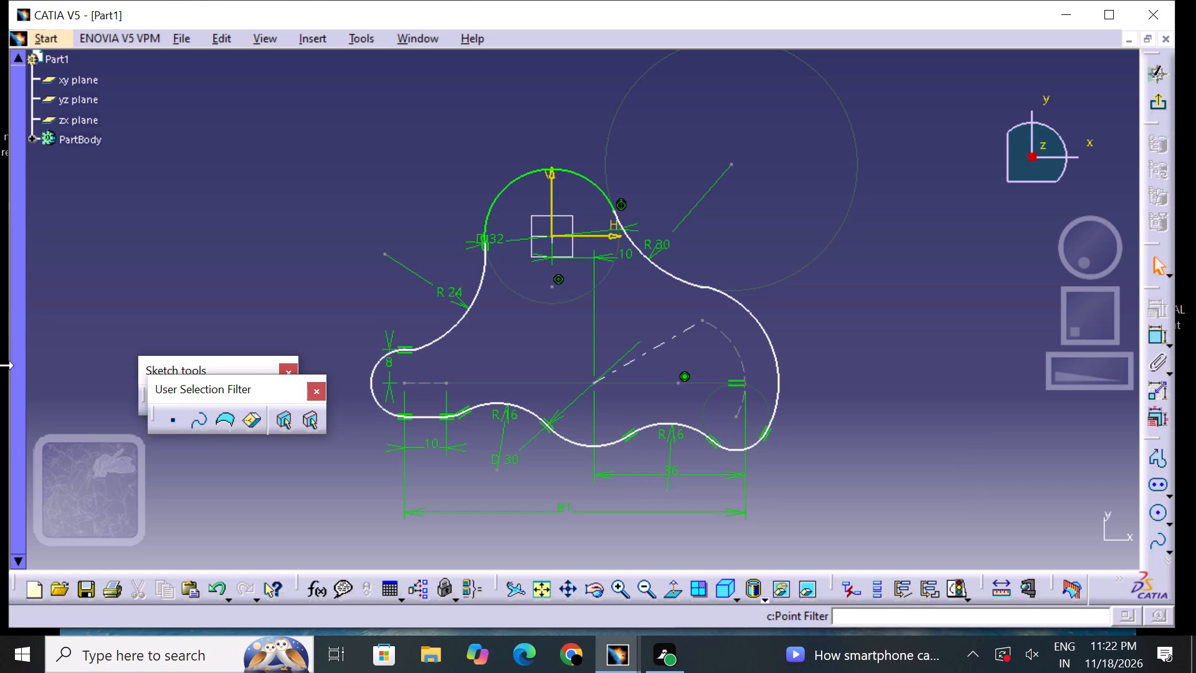
Move the User Selection Filter toolbar clear of Sketch tools, and dock Sketch tools along the window's upper edge.
{"action": "left_click_drag", "start_coordinate": [196, 391], "coordinate": [174, 249]}
{"action": "left_click_drag", "start_coordinate": [198, 381], "coordinate": [1090, 67]}
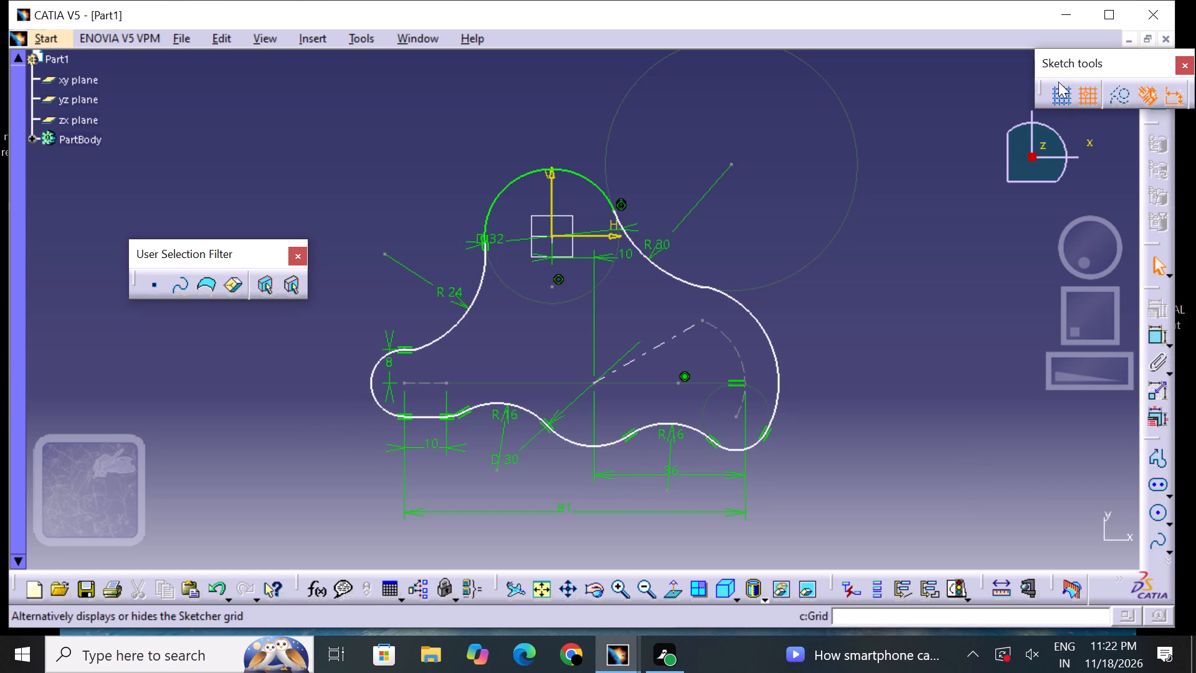
{"action": "left_click_drag", "start_coordinate": [1063, 74], "coordinate": [1018, 37]}
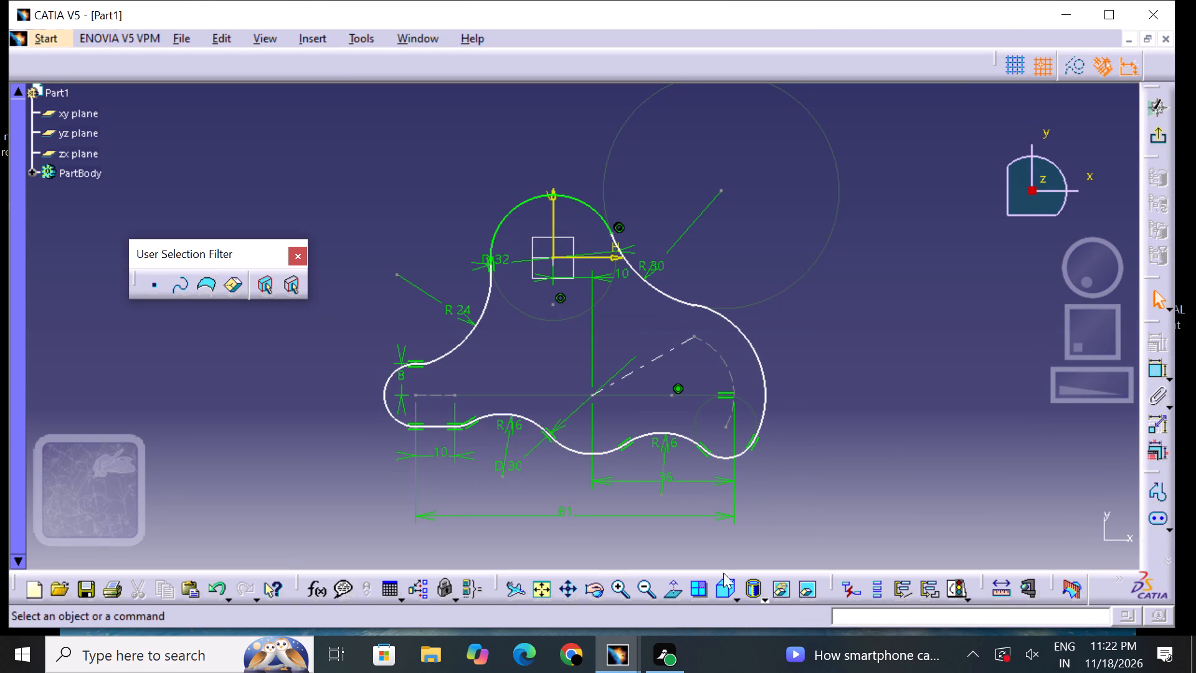
Examine closely the junction where the D 32 upper arc meets the R 30 arc of the profile.
{"action": "triple_click", "coordinate": [622, 584]}
{"action": "triple_click", "coordinate": [620, 585]}
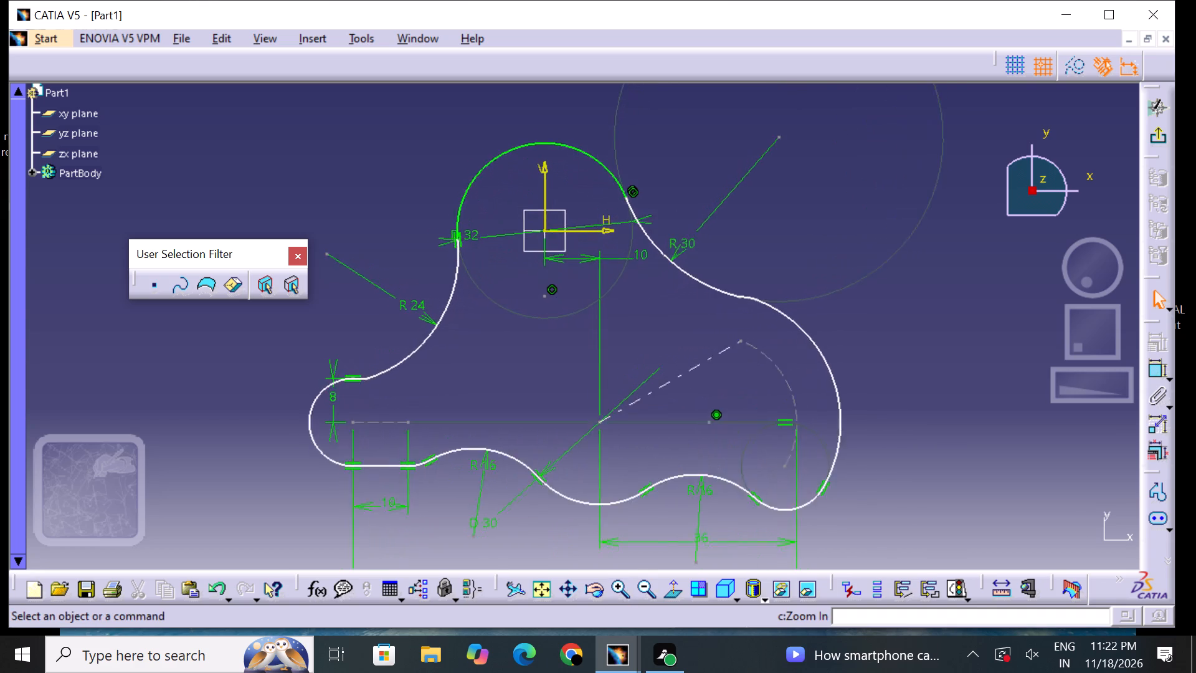
{"action": "middle_click_drag", "start_coordinate": [785, 346], "coordinate": [771, 334]}
{"action": "triple_click", "coordinate": [613, 589]}
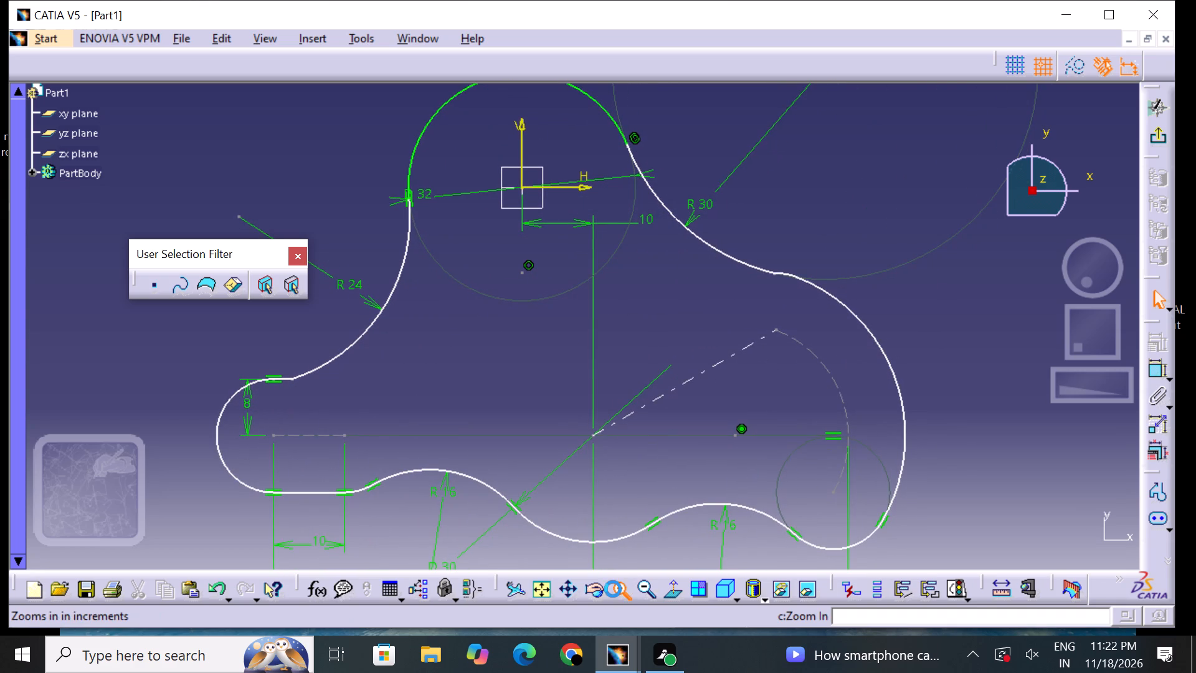
{"action": "triple_click", "coordinate": [613, 589]}
{"action": "triple_click", "coordinate": [613, 589]}
{"action": "left_click", "coordinate": [613, 589]}
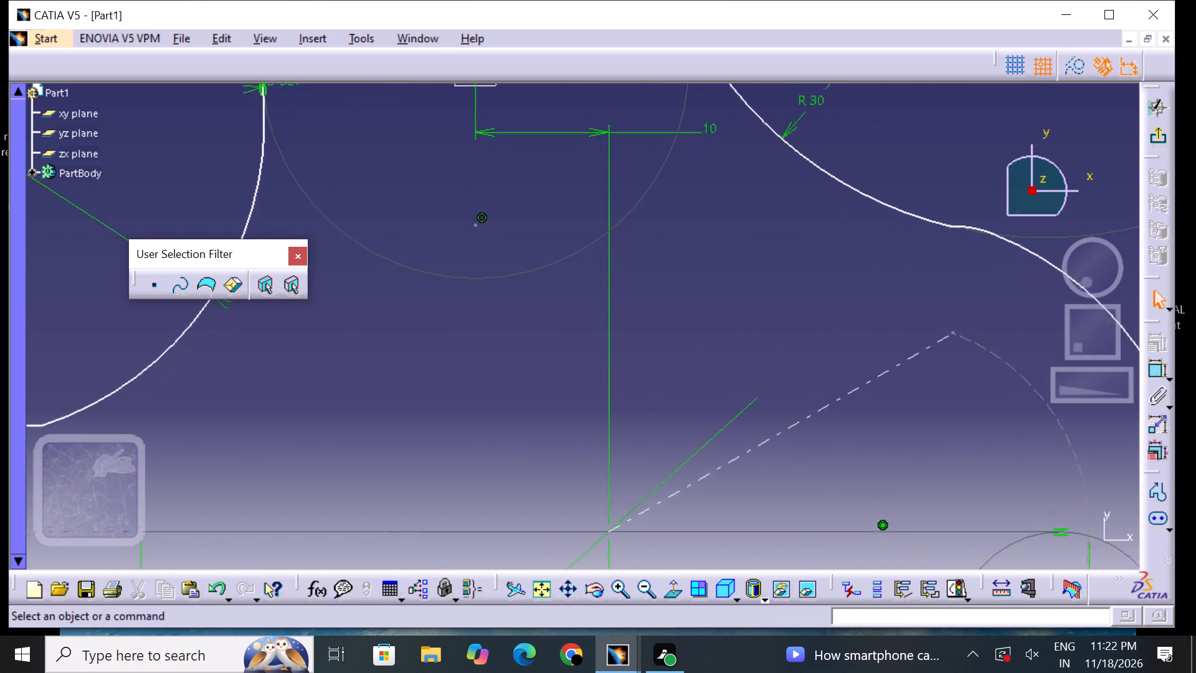
{"action": "middle_click_drag", "start_coordinate": [1075, 322], "coordinate": [921, 566]}
{"action": "middle_click_drag", "start_coordinate": [760, 368], "coordinate": [1017, 494]}
{"action": "middle_click_drag", "start_coordinate": [687, 432], "coordinate": [720, 438]}
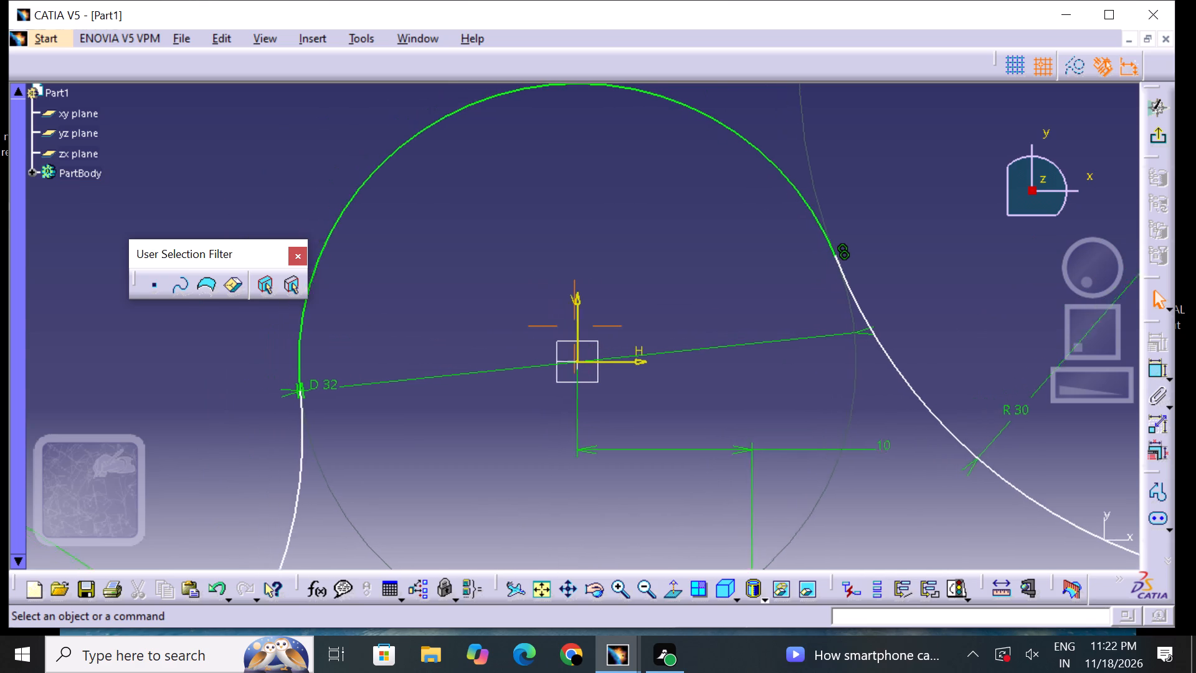
{"action": "middle_click_drag", "start_coordinate": [720, 438], "coordinate": [804, 436]}
{"action": "scroll", "coordinate": [807, 440], "scroll_direction": "up", "scroll_amount": 1}
{"action": "middle_click_drag", "start_coordinate": [901, 315], "coordinate": [870, 345]}
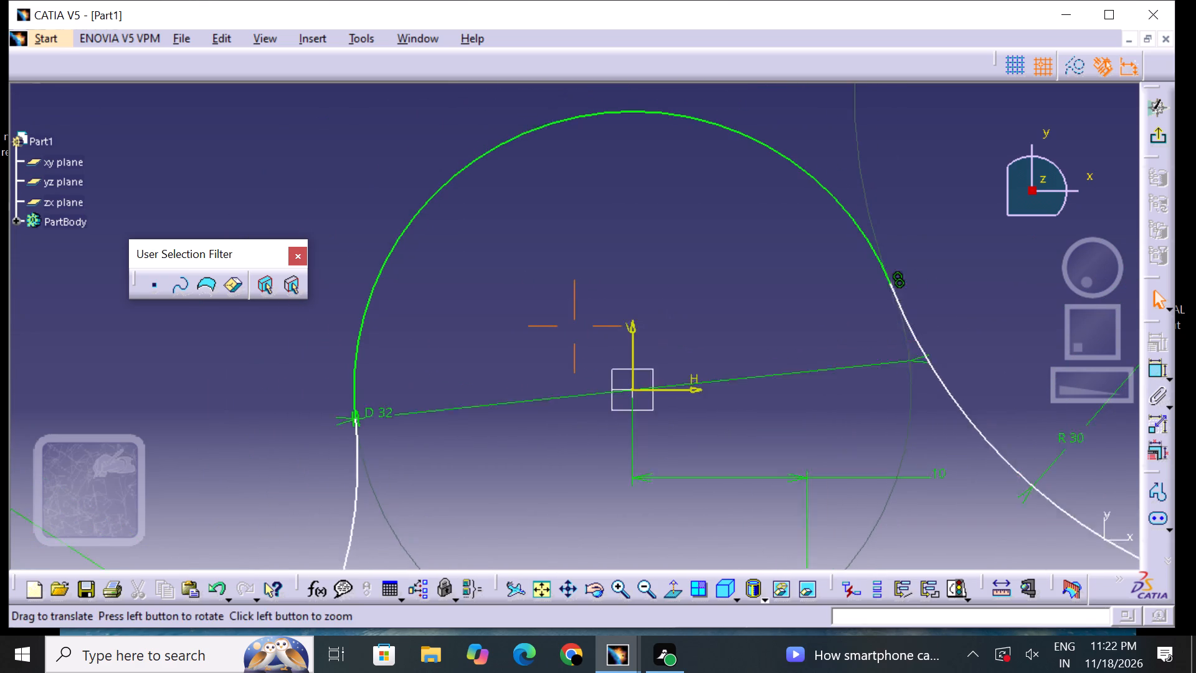
{"action": "middle_click_drag", "start_coordinate": [870, 345], "coordinate": [861, 355]}
{"action": "triple_click", "coordinate": [623, 591]}
{"action": "triple_click", "coordinate": [623, 591]}
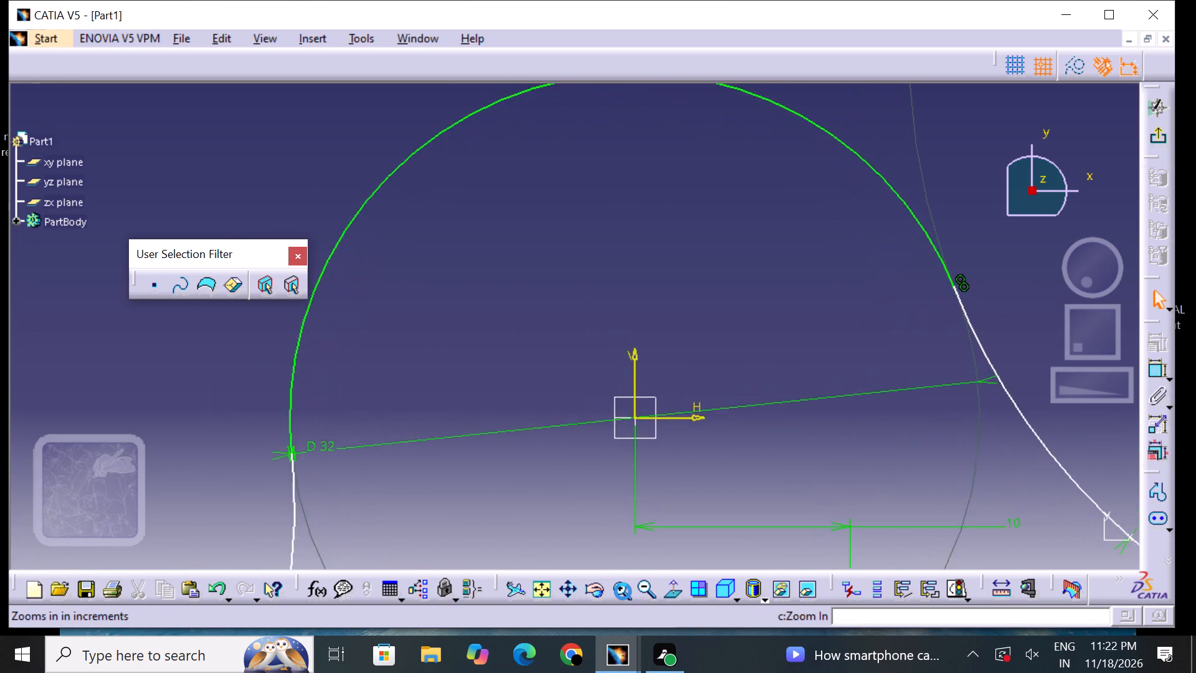
{"action": "middle_click_drag", "start_coordinate": [883, 364], "coordinate": [633, 429]}
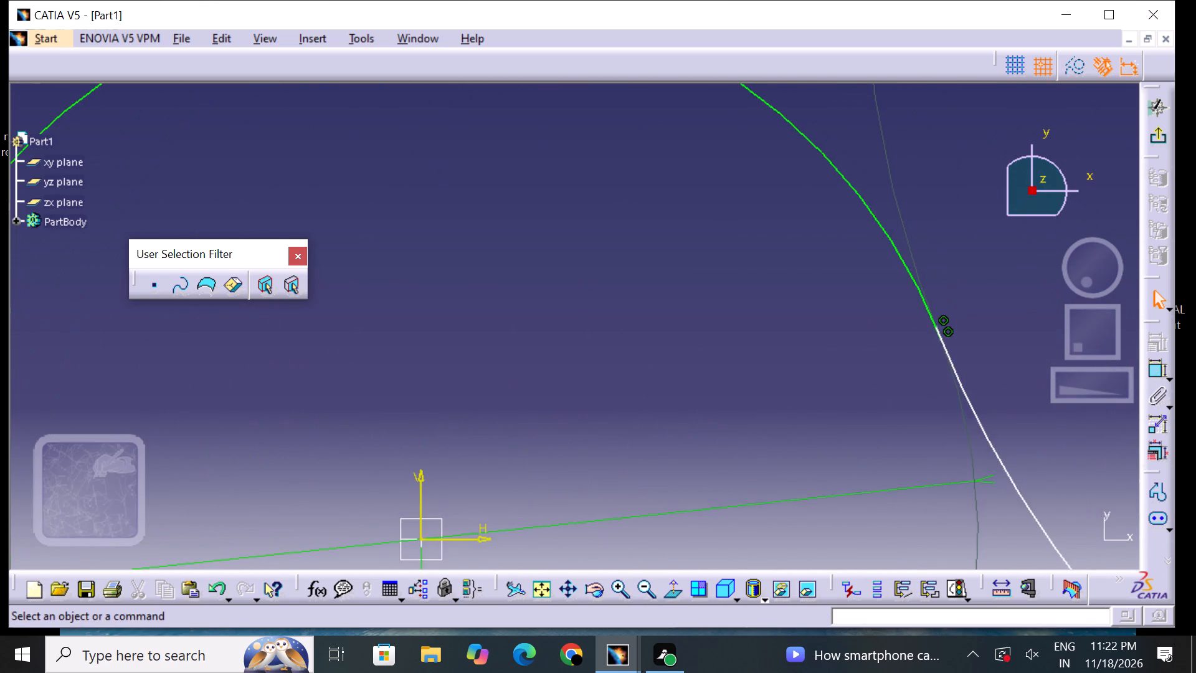
{"action": "middle_click_drag", "start_coordinate": [855, 387], "coordinate": [722, 406]}
{"action": "double_click", "coordinate": [626, 596]}
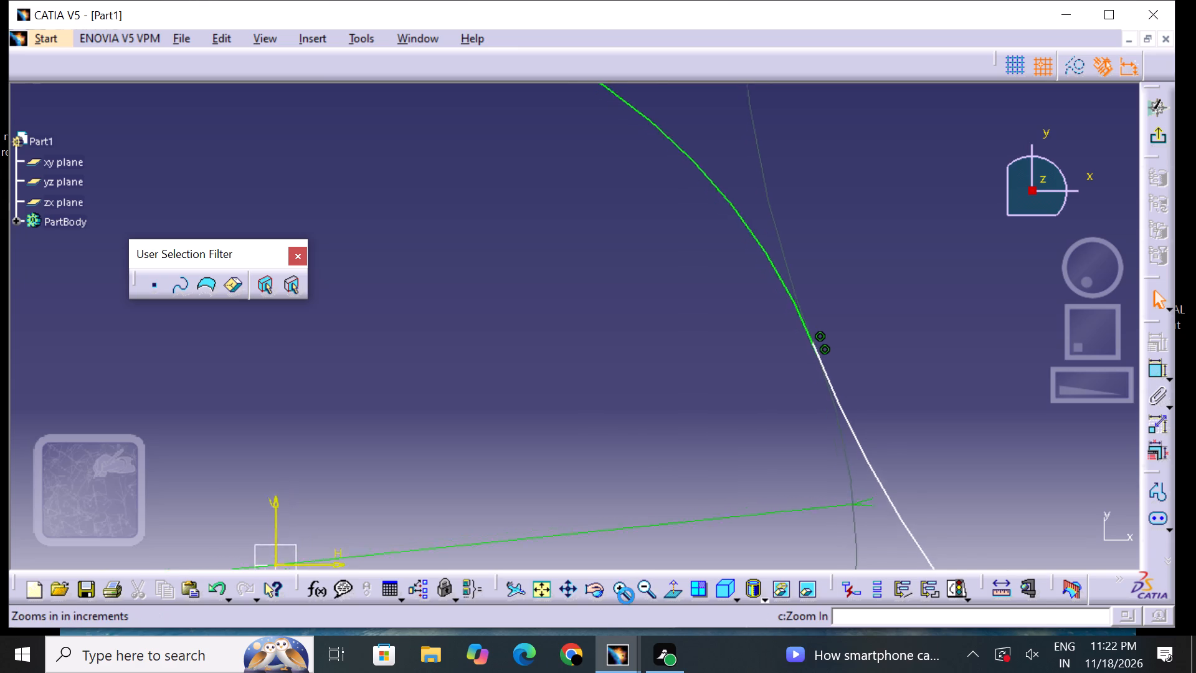
{"action": "triple_click", "coordinate": [626, 589]}
{"action": "double_click", "coordinate": [626, 589]}
{"action": "middle_click_drag", "start_coordinate": [998, 379], "coordinate": [838, 341]}
{"action": "middle_click_drag", "start_coordinate": [993, 378], "coordinate": [908, 313]}
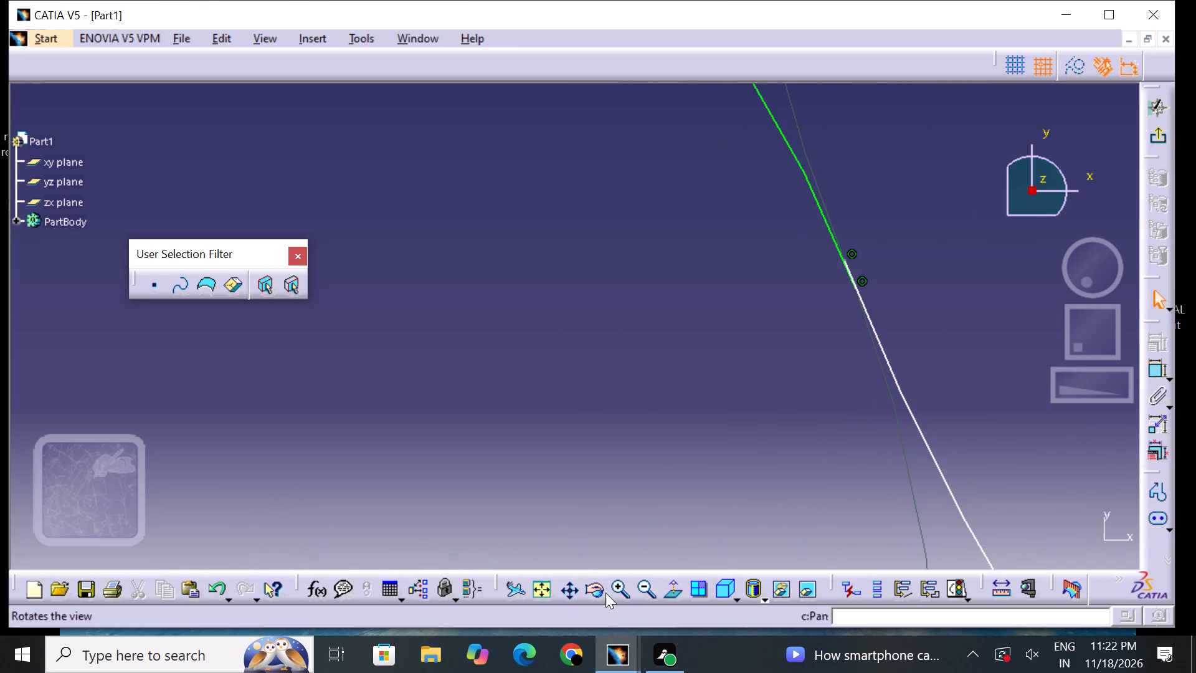
{"action": "left_click", "coordinate": [623, 587]}
{"action": "left_click_drag", "start_coordinate": [624, 586], "coordinate": [608, 586]}
{"action": "left_click_drag", "start_coordinate": [584, 586], "coordinate": [595, 585]}
{"action": "triple_click", "coordinate": [624, 582]}
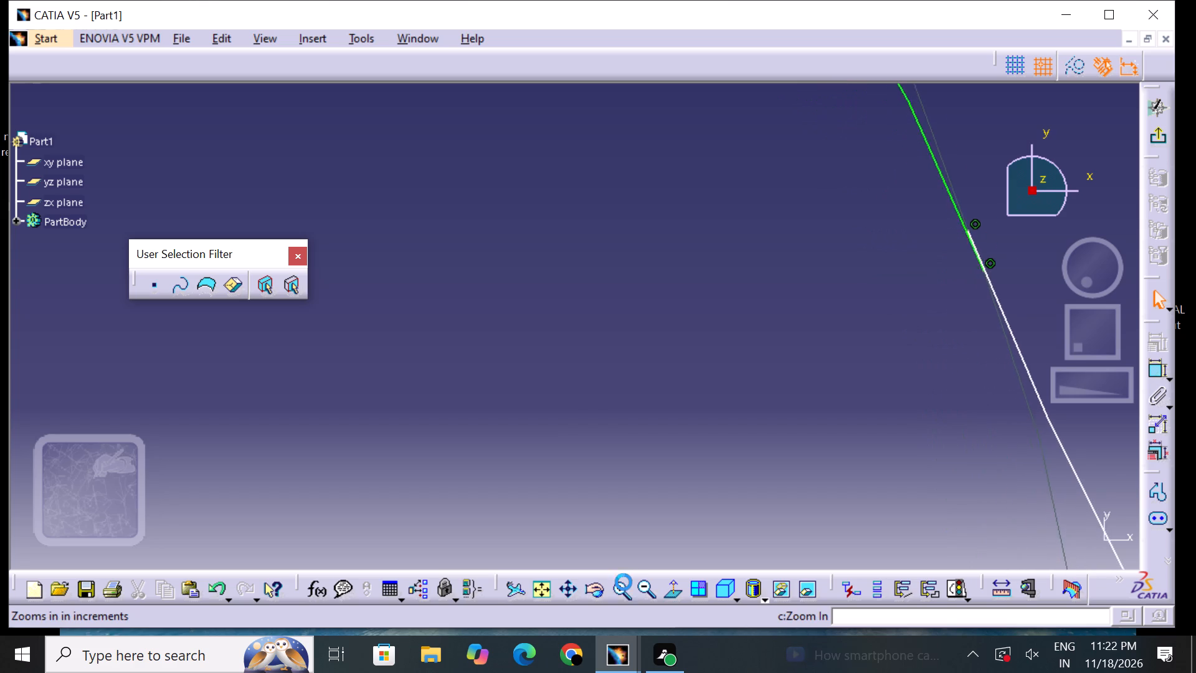
{"action": "left_click", "coordinate": [624, 582]}
{"action": "middle_click_drag", "start_coordinate": [855, 436], "coordinate": [540, 532]}
{"action": "middle_click_drag", "start_coordinate": [813, 367], "coordinate": [663, 429]}
{"action": "triple_click", "coordinate": [629, 589]}
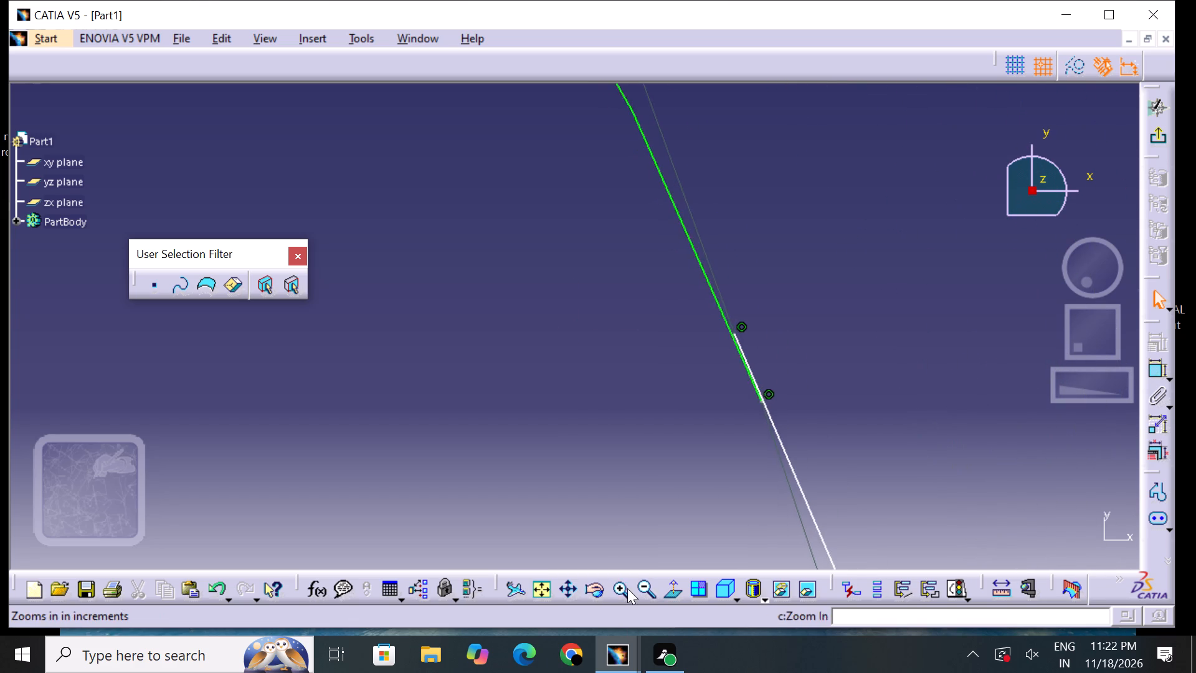
{"action": "middle_click_drag", "start_coordinate": [719, 450], "coordinate": [656, 424]}
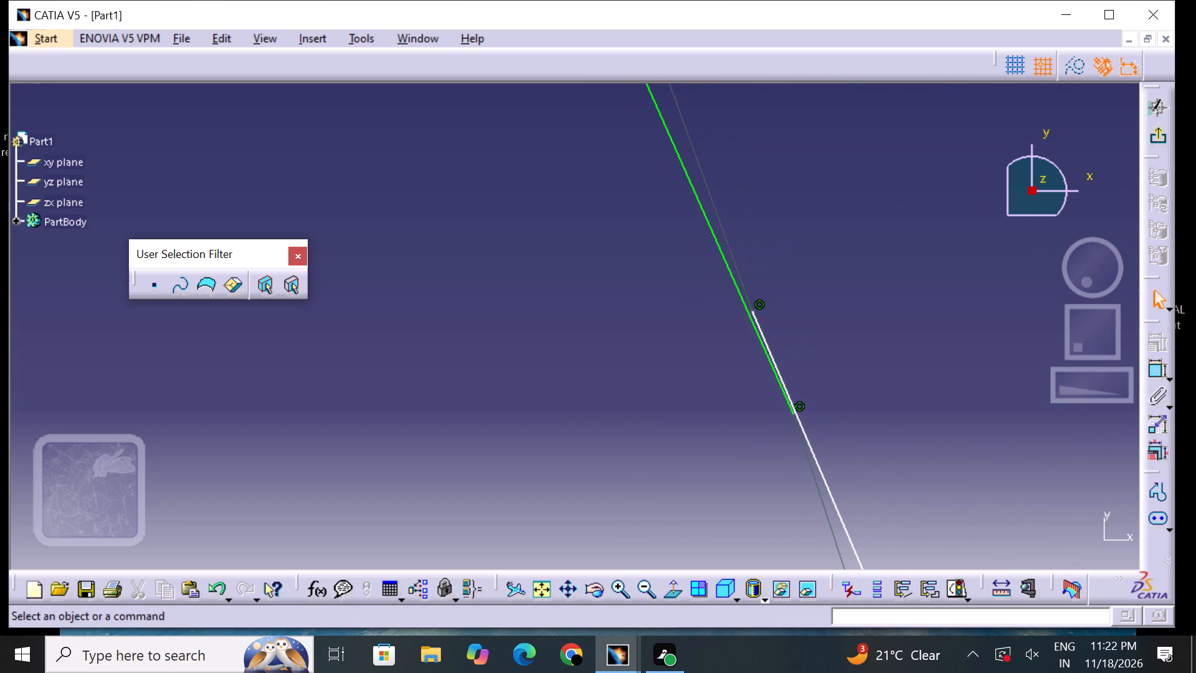
{"action": "triple_click", "coordinate": [624, 597]}
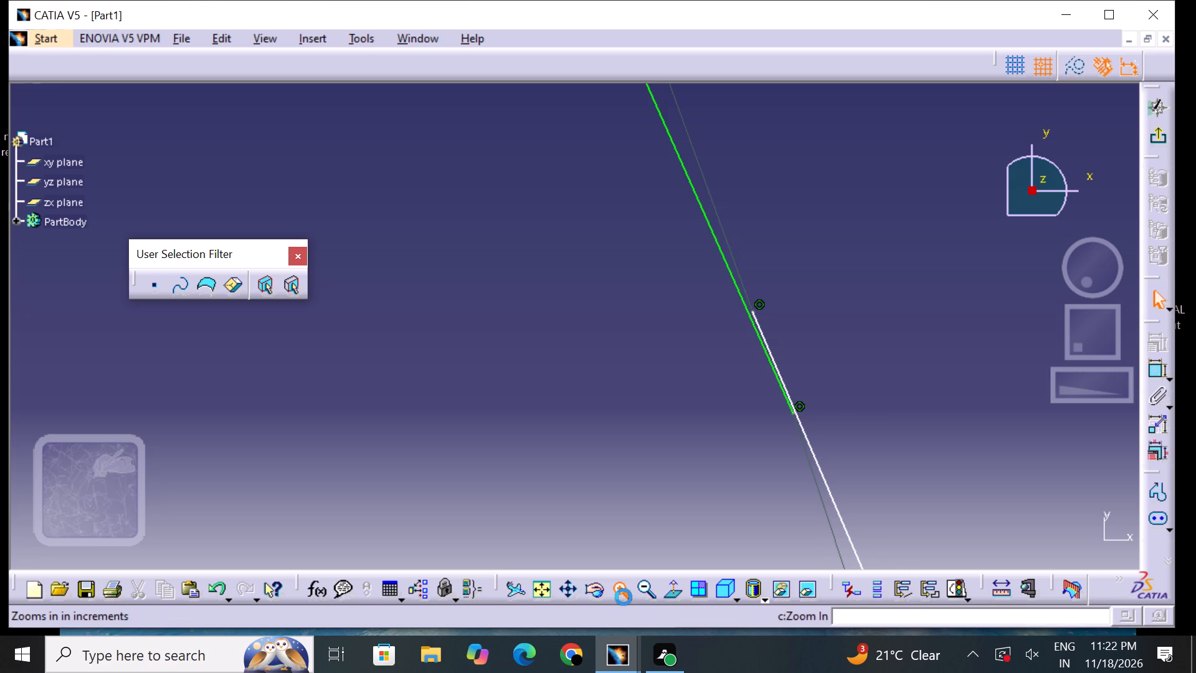
{"action": "middle_click_drag", "start_coordinate": [779, 461], "coordinate": [634, 427]}
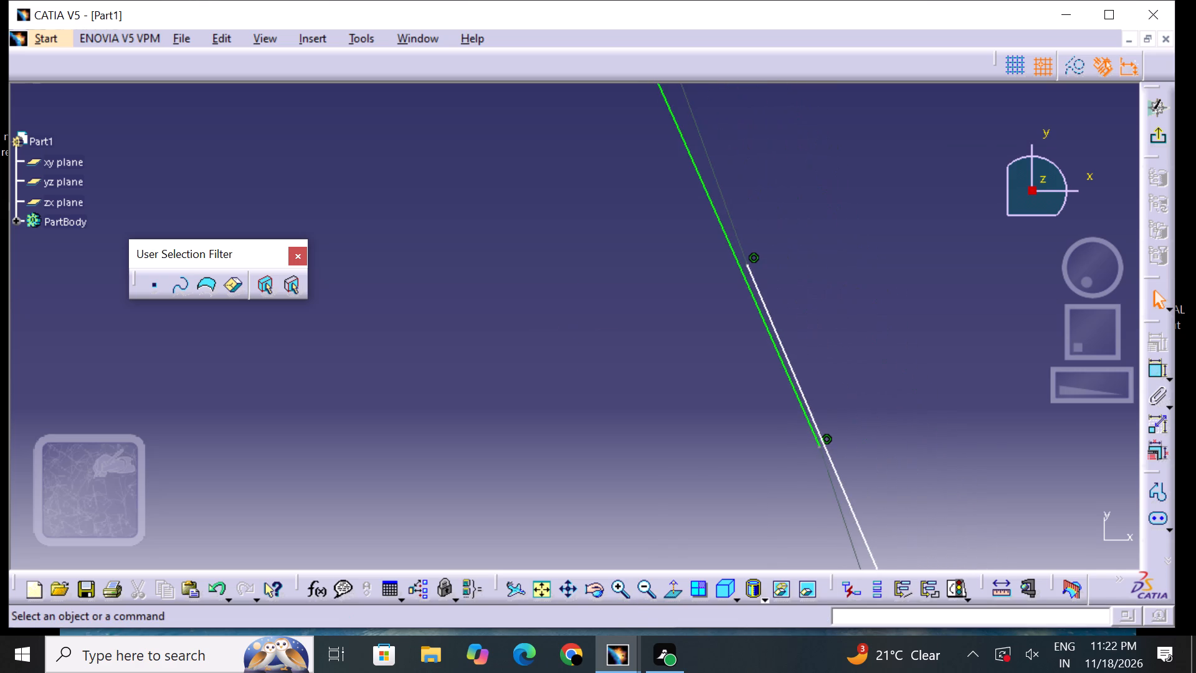
Undock the sketch profile toolbar and the corner and trim operations toolbar so both float over the sketch.
{"action": "left_click_drag", "start_coordinate": [1149, 384], "coordinate": [1088, 399]}
{"action": "left_click_drag", "start_coordinate": [1149, 482], "coordinate": [1067, 474]}
{"action": "left_click_drag", "start_coordinate": [1151, 471], "coordinate": [1103, 476]}
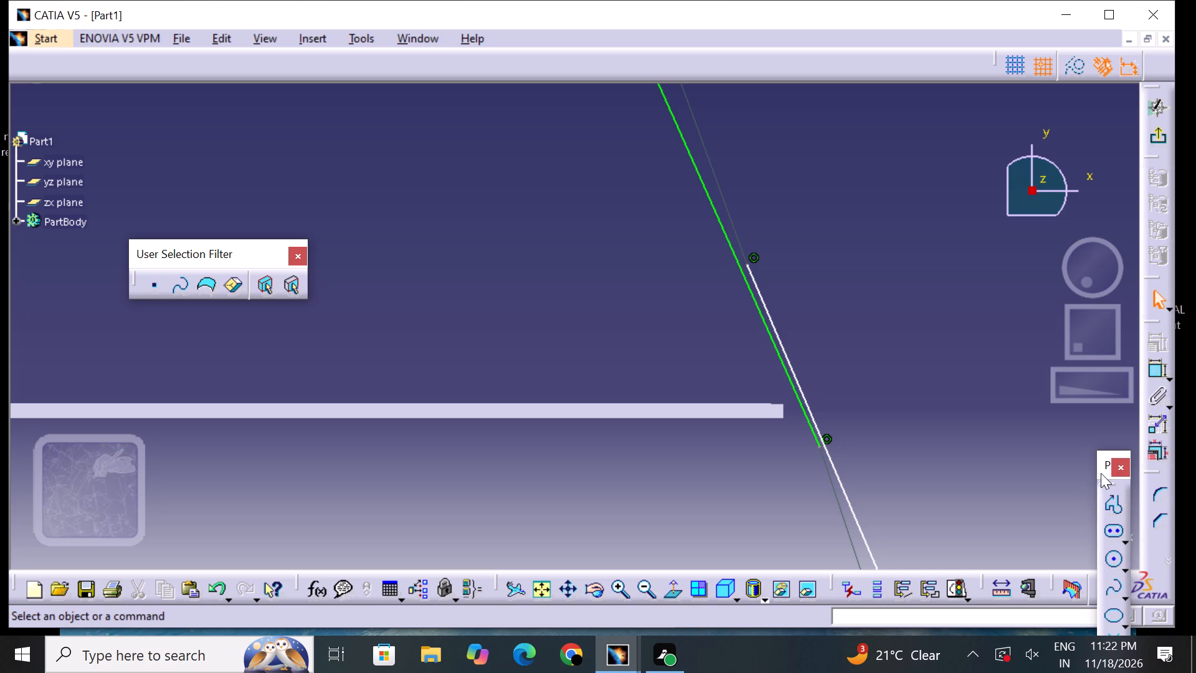
{"action": "left_click_drag", "start_coordinate": [1104, 484], "coordinate": [1067, 367]}
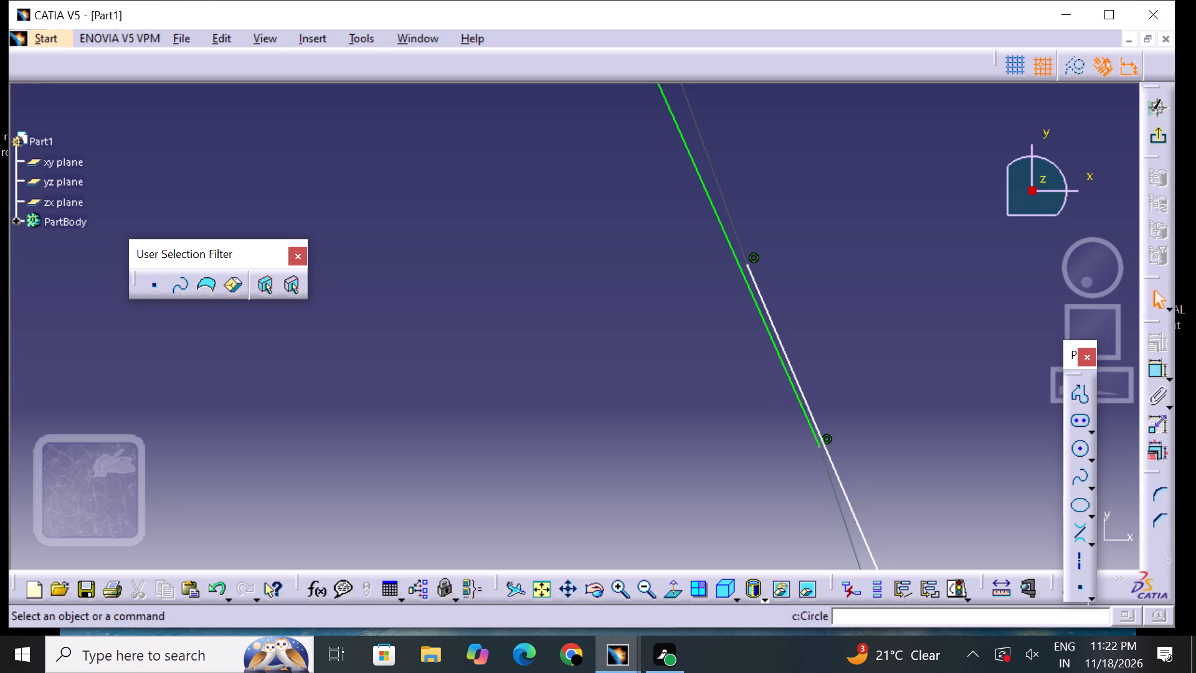
{"action": "left_click_drag", "start_coordinate": [1155, 478], "coordinate": [1091, 457]}
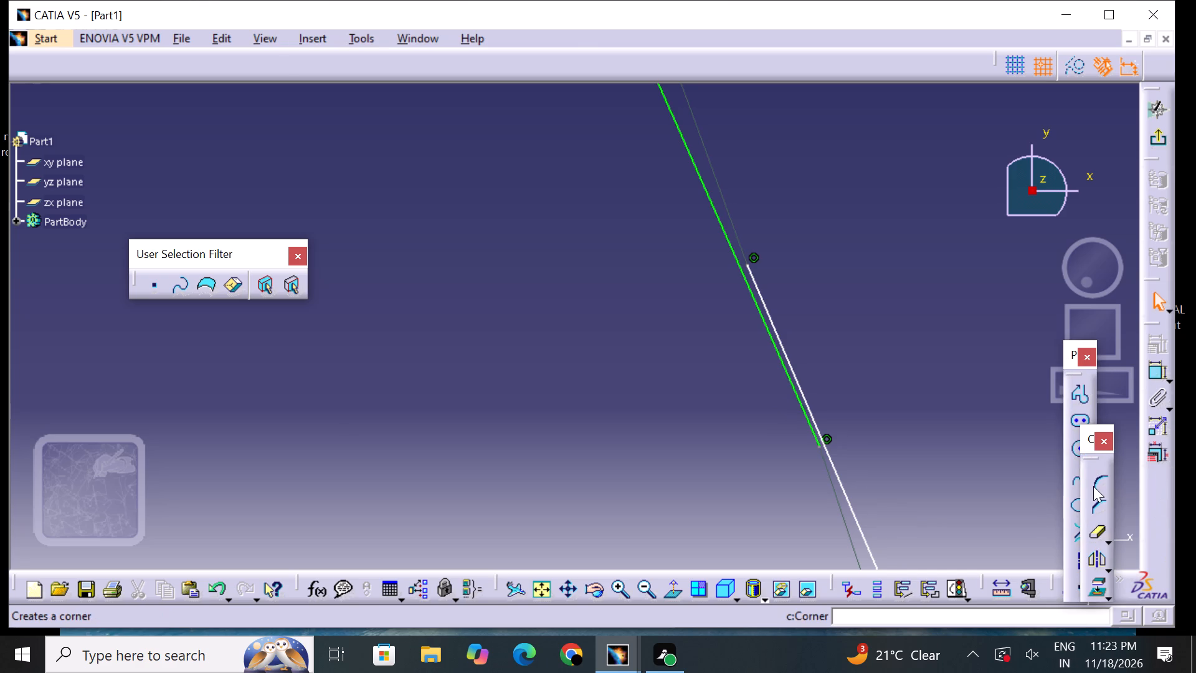
Quick-trim the overlapping end of the R 30 arc where it meets the D 32 arc and exit the sketch.
{"action": "double_click", "coordinate": [1102, 531]}
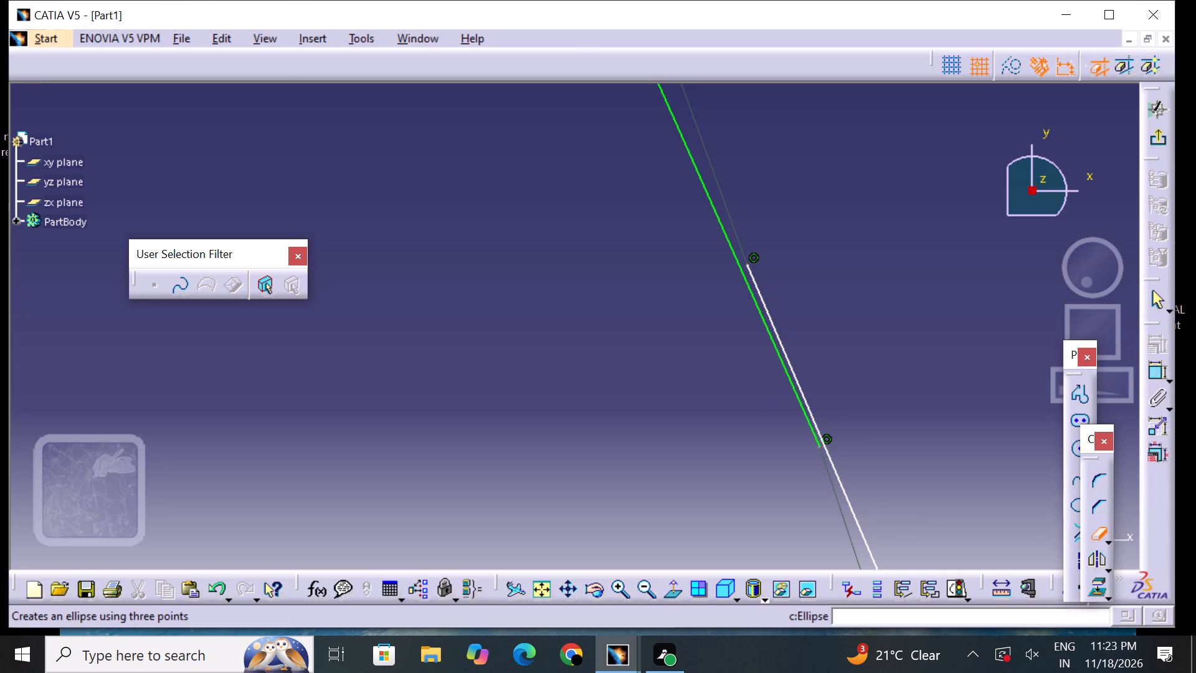
{"action": "left_click", "coordinate": [774, 337]}
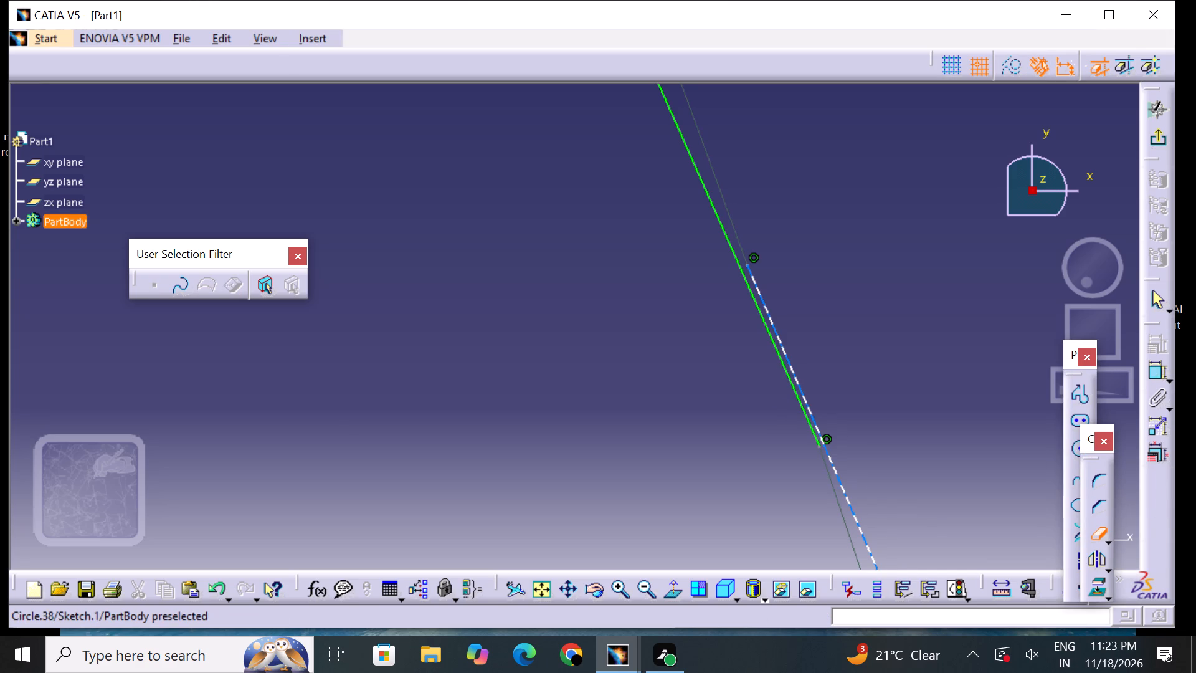
{"action": "middle_click_drag", "start_coordinate": [830, 368], "coordinate": [868, 308]}
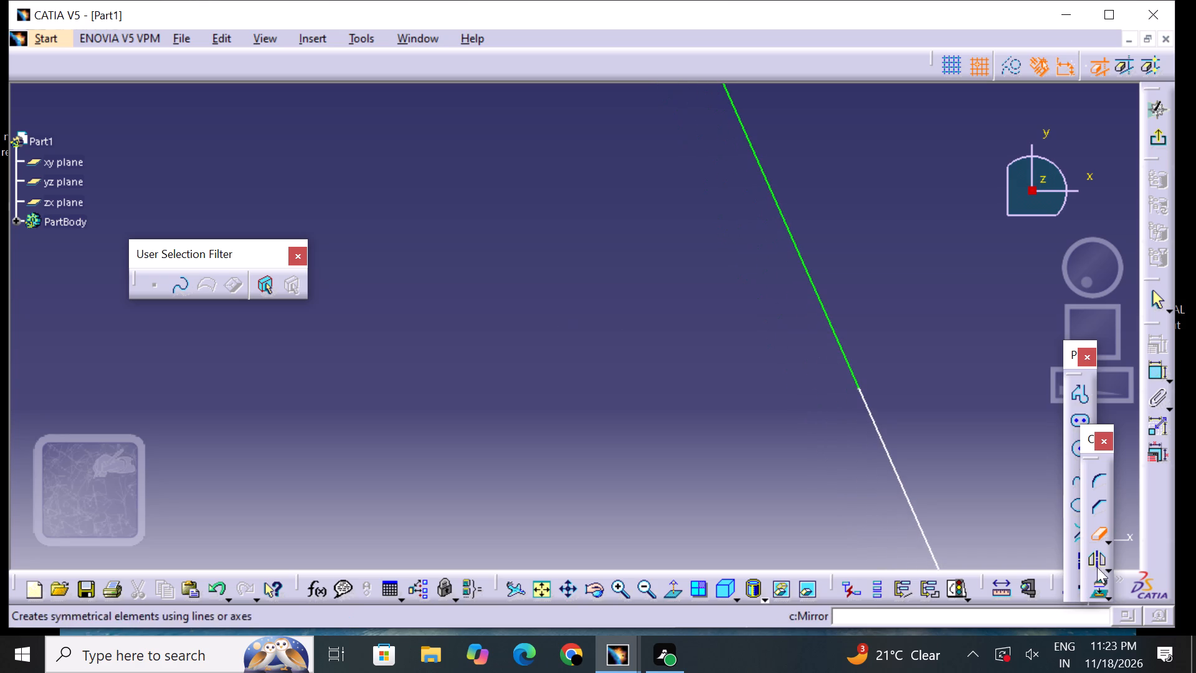
{"action": "left_click", "coordinate": [1103, 537]}
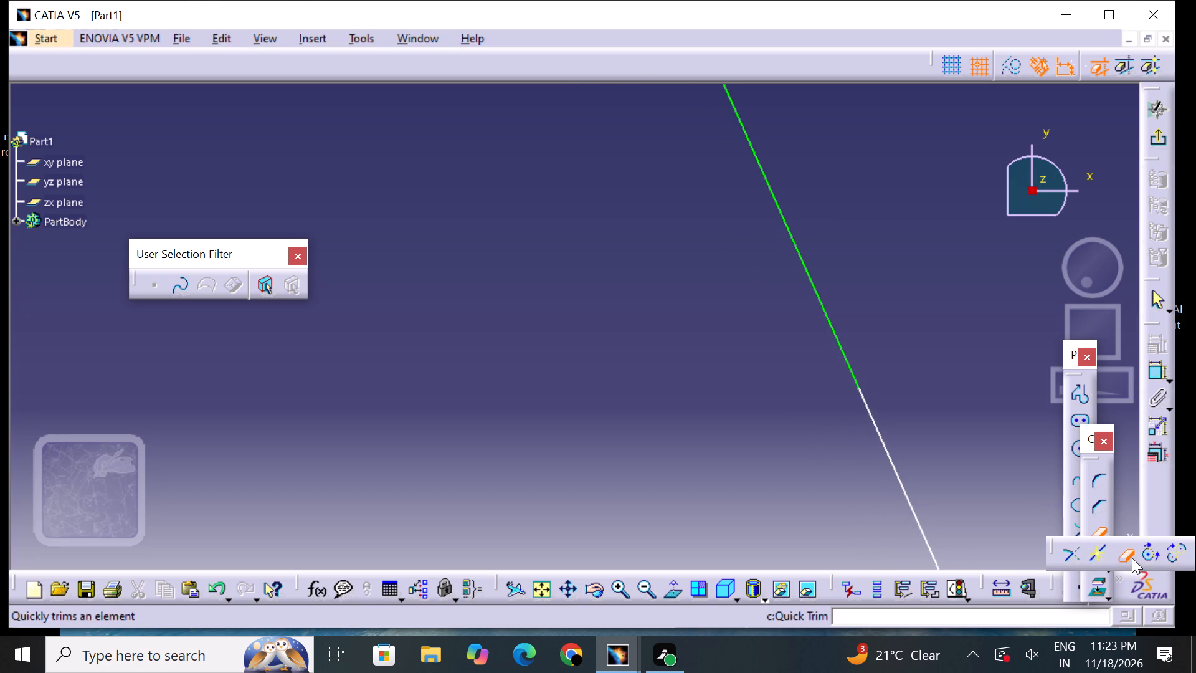
{"action": "left_click", "coordinate": [1132, 558]}
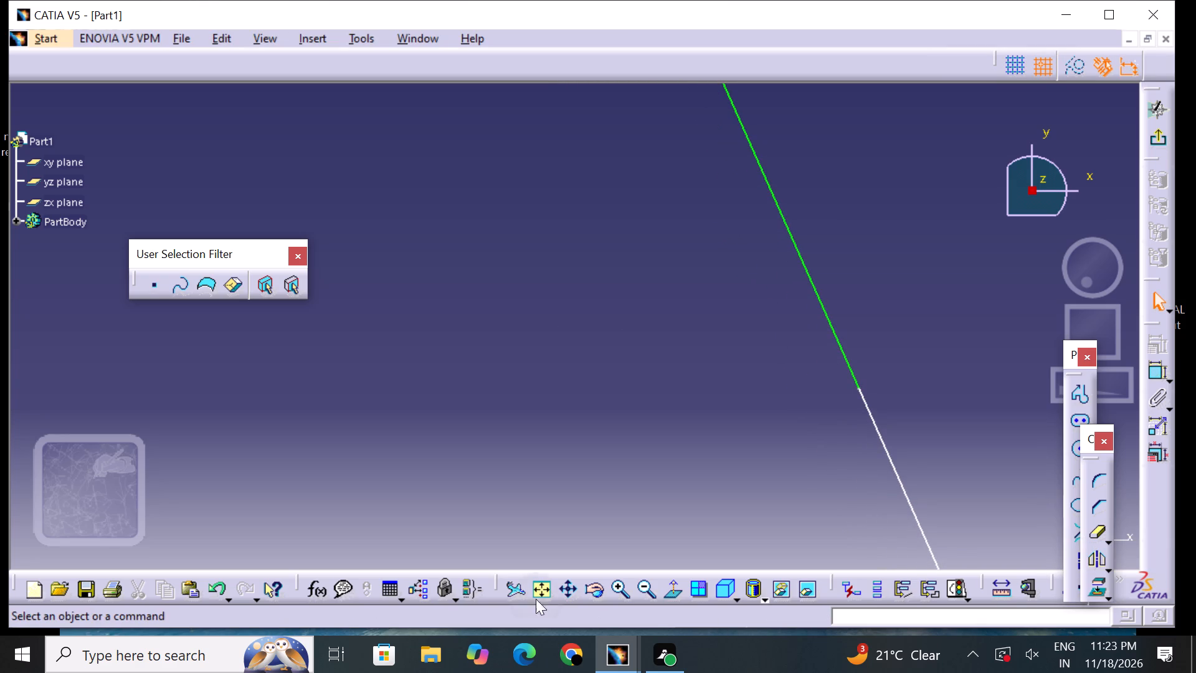
{"action": "left_click", "coordinate": [536, 599]}
{"action": "left_click", "coordinate": [1156, 150]}
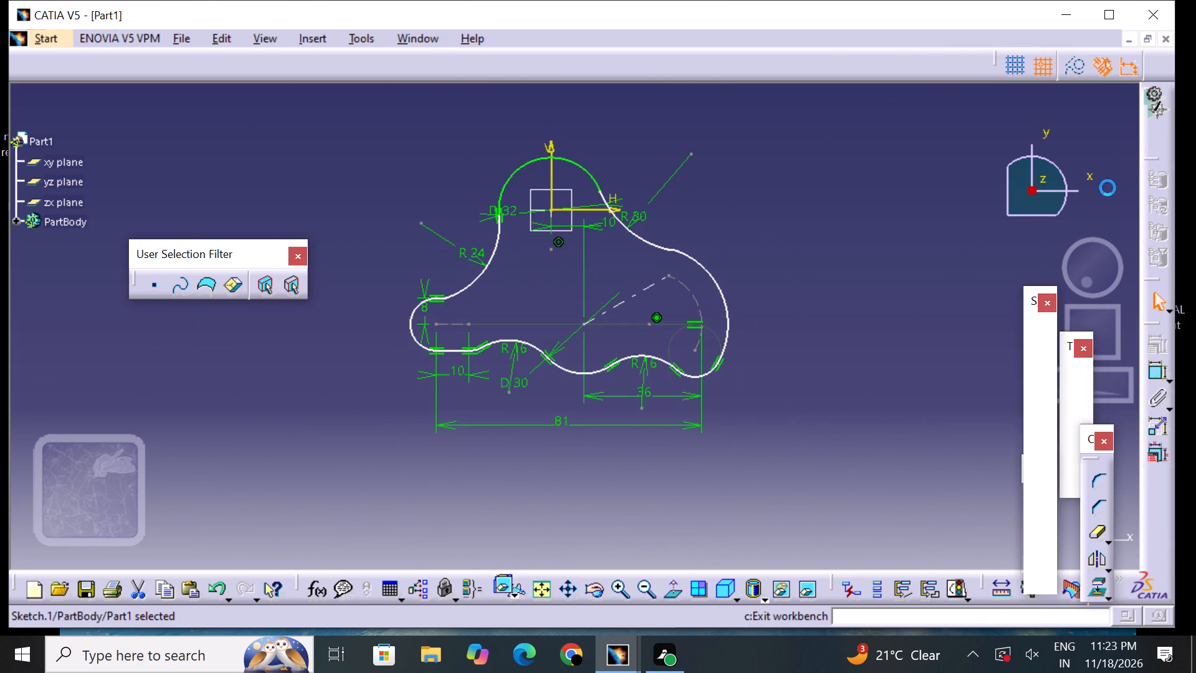
Pad the closed profile sketch with a 20 mm length and mirrored extent.
{"action": "left_click", "coordinate": [1050, 338]}
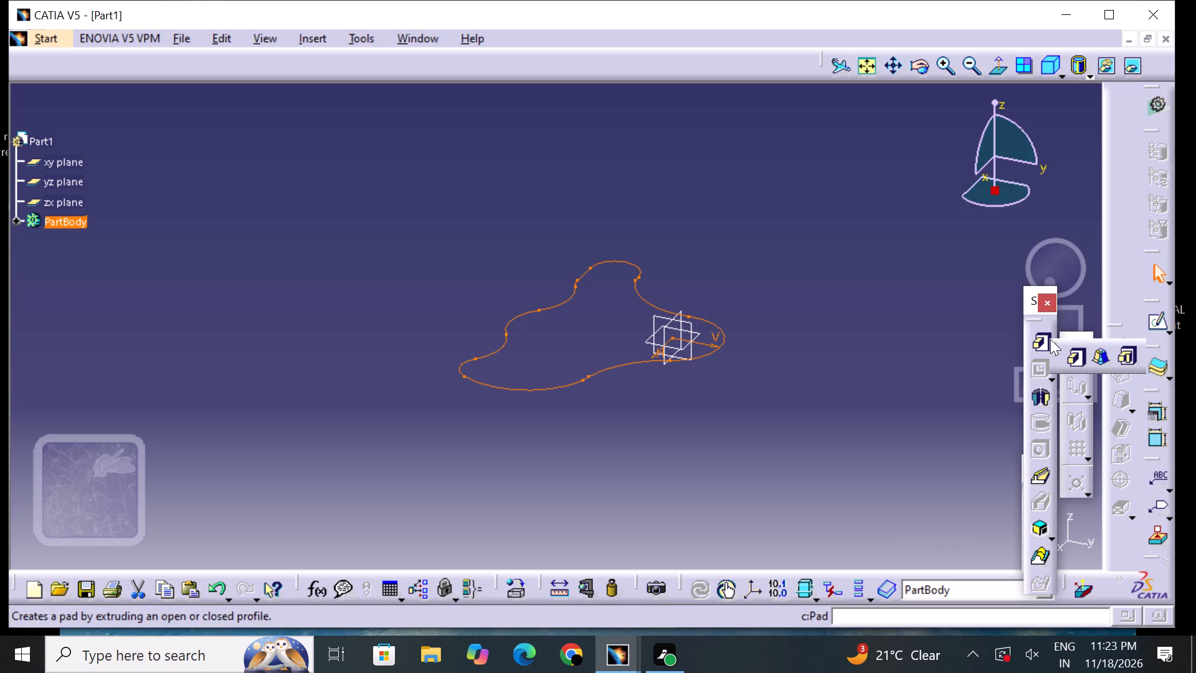
{"action": "left_click", "coordinate": [1080, 360]}
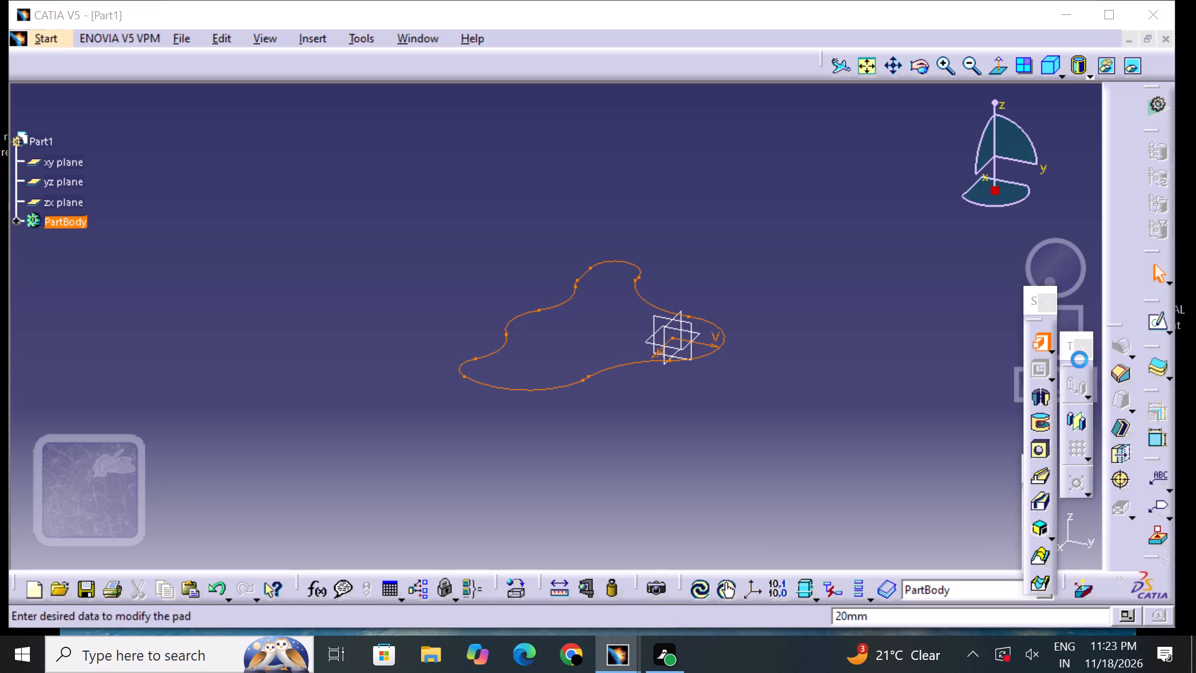
{"action": "left_click", "coordinate": [973, 458]}
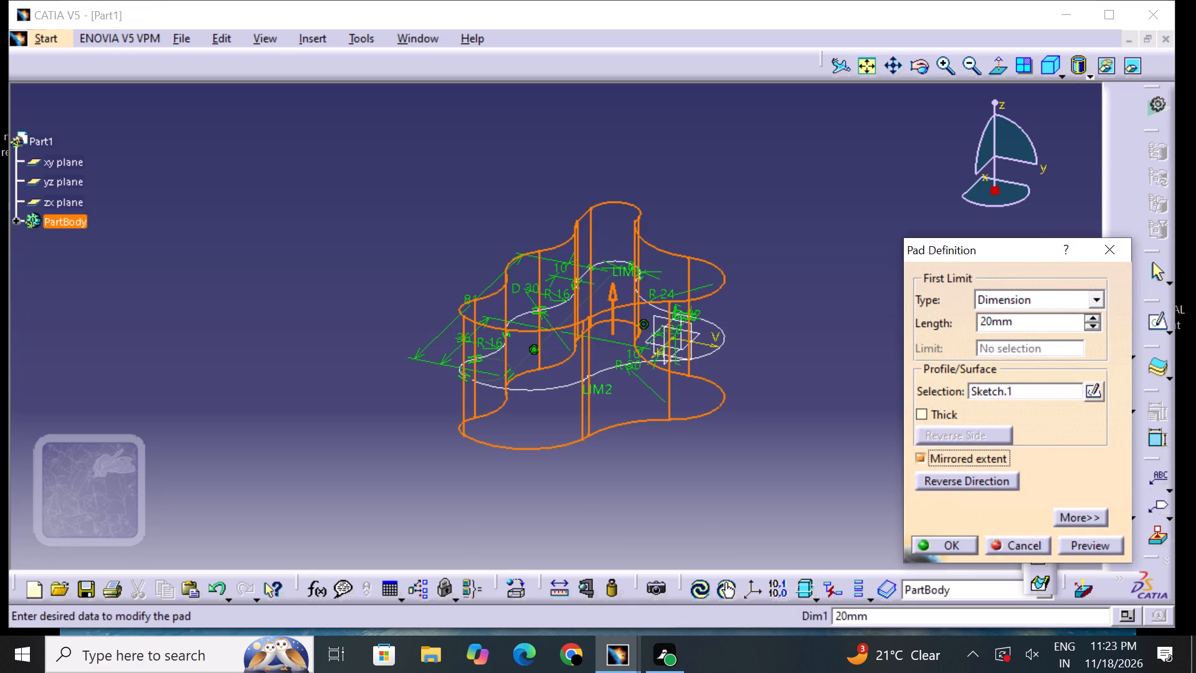
{"action": "left_click", "coordinate": [954, 550]}
{"action": "left_click", "coordinate": [854, 485]}
{"action": "left_click", "coordinate": [868, 475]}
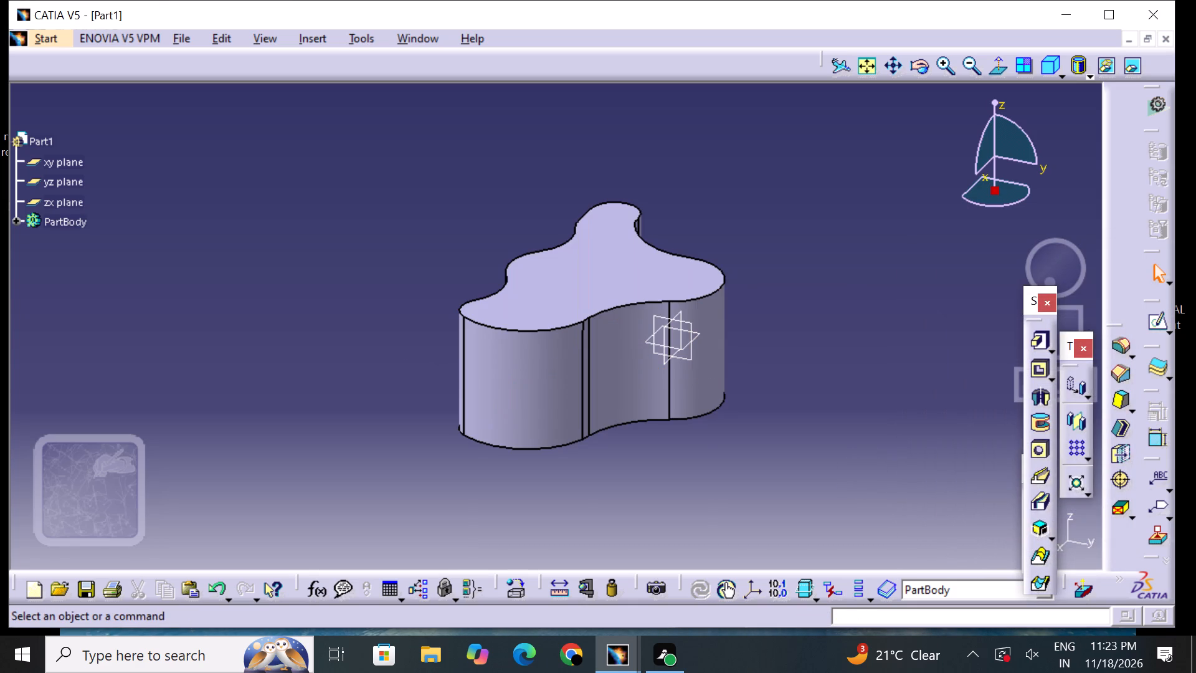
Start a new sketch on the pad's top face.
{"action": "left_click", "coordinate": [598, 269]}
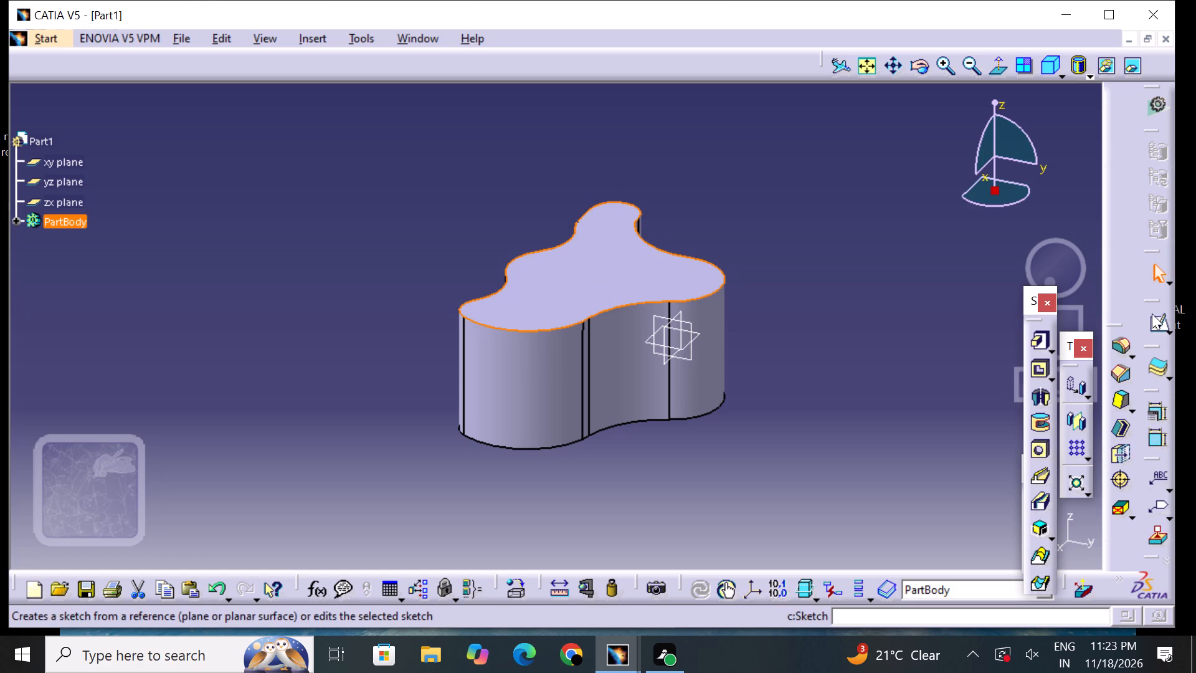
{"action": "left_click", "coordinate": [1151, 314]}
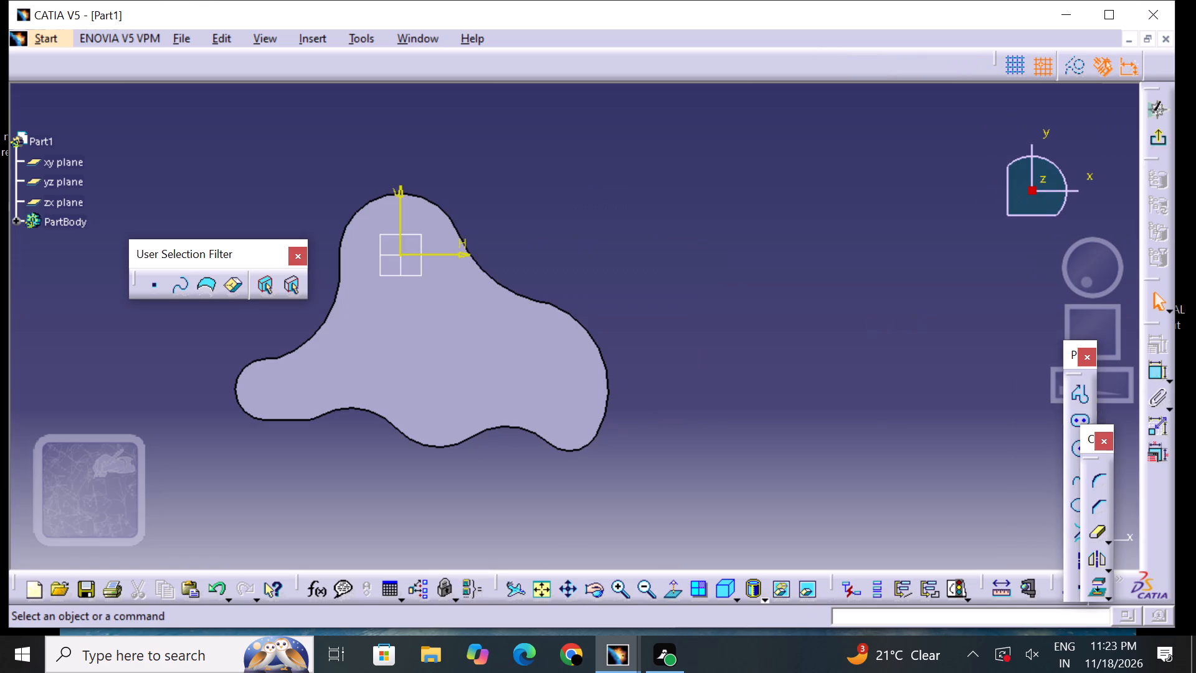
{"action": "middle_click_drag", "start_coordinate": [695, 310], "coordinate": [795, 331]}
{"action": "middle_click_drag", "start_coordinate": [787, 345], "coordinate": [798, 341]}
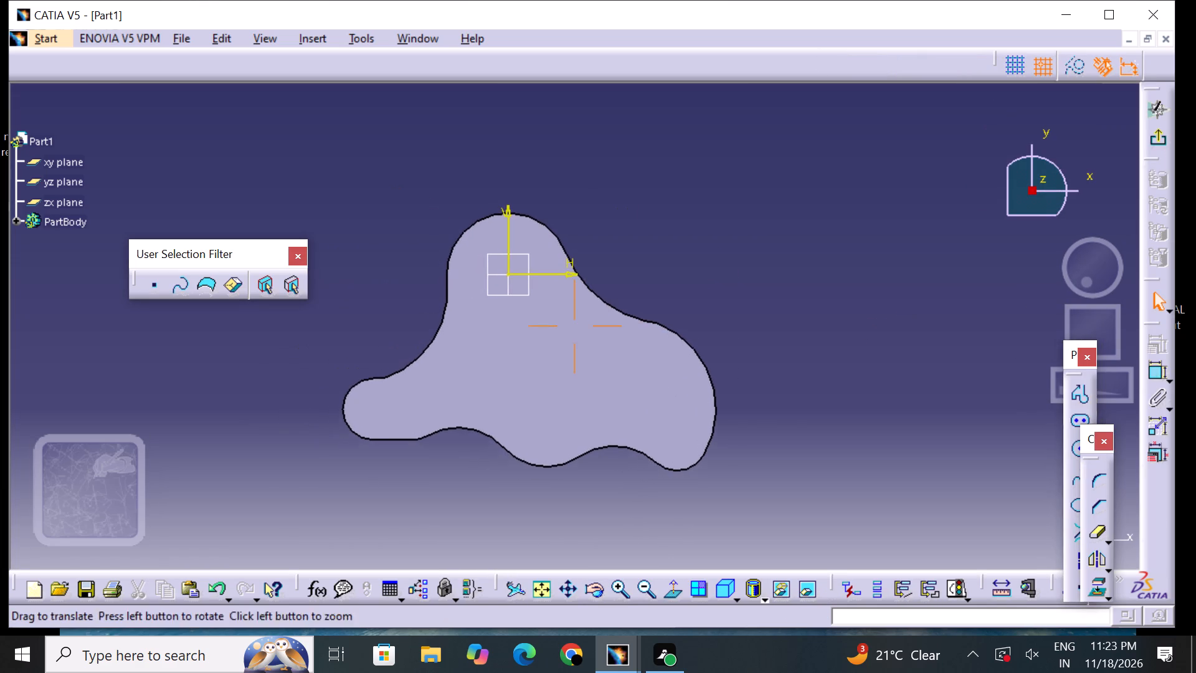
{"action": "middle_click_drag", "start_coordinate": [798, 341], "coordinate": [883, 309]}
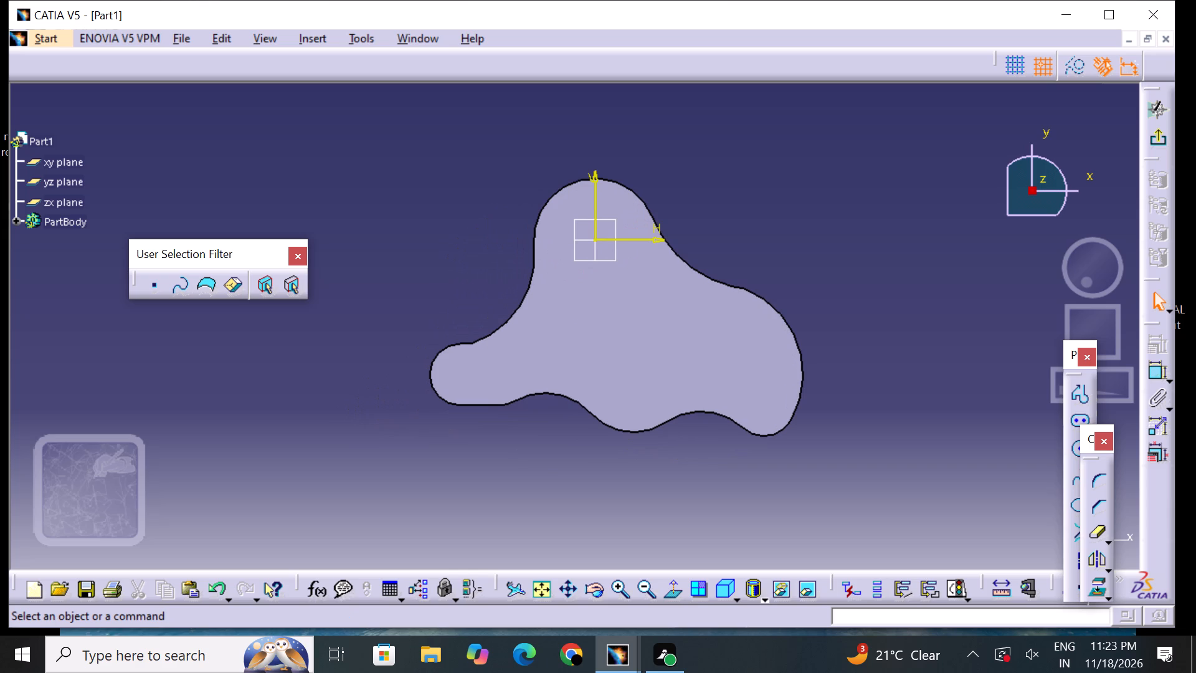
Dock the floating corner and trim operations toolbar so it no longer covers the profile tools.
{"action": "left_click", "coordinate": [634, 437]}
{"action": "left_click_drag", "start_coordinate": [1094, 454], "coordinate": [1108, 454]}
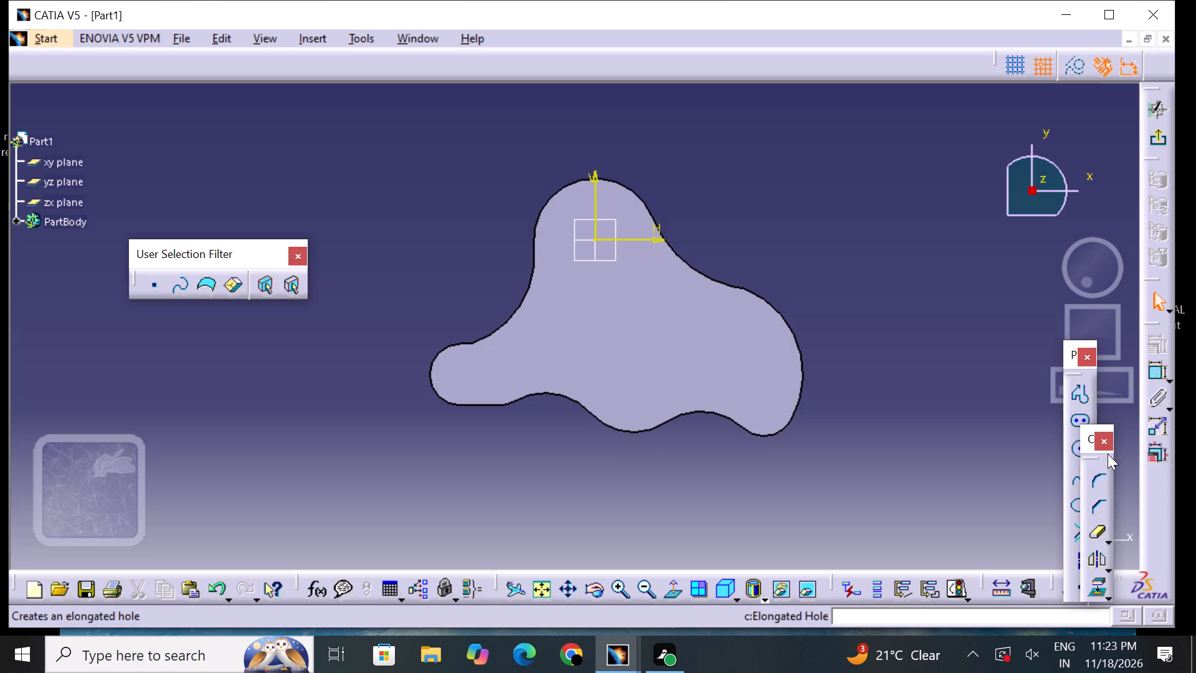
{"action": "left_click_drag", "start_coordinate": [1108, 454], "coordinate": [1127, 454]}
Sketch a circle about 20 mm in diameter above the pad outline, centred on the vertical axis.
{"action": "left_click_drag", "start_coordinate": [1071, 453], "coordinate": [1084, 453]}
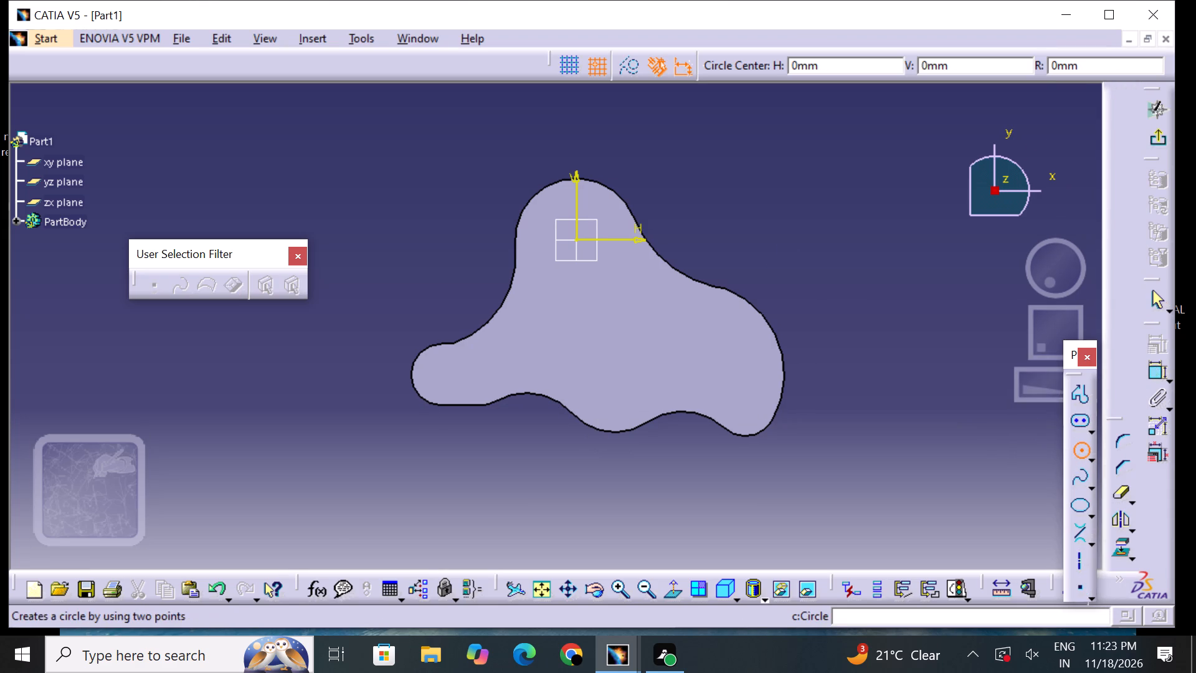
{"action": "middle_click_drag", "start_coordinate": [615, 155], "coordinate": [656, 222]}
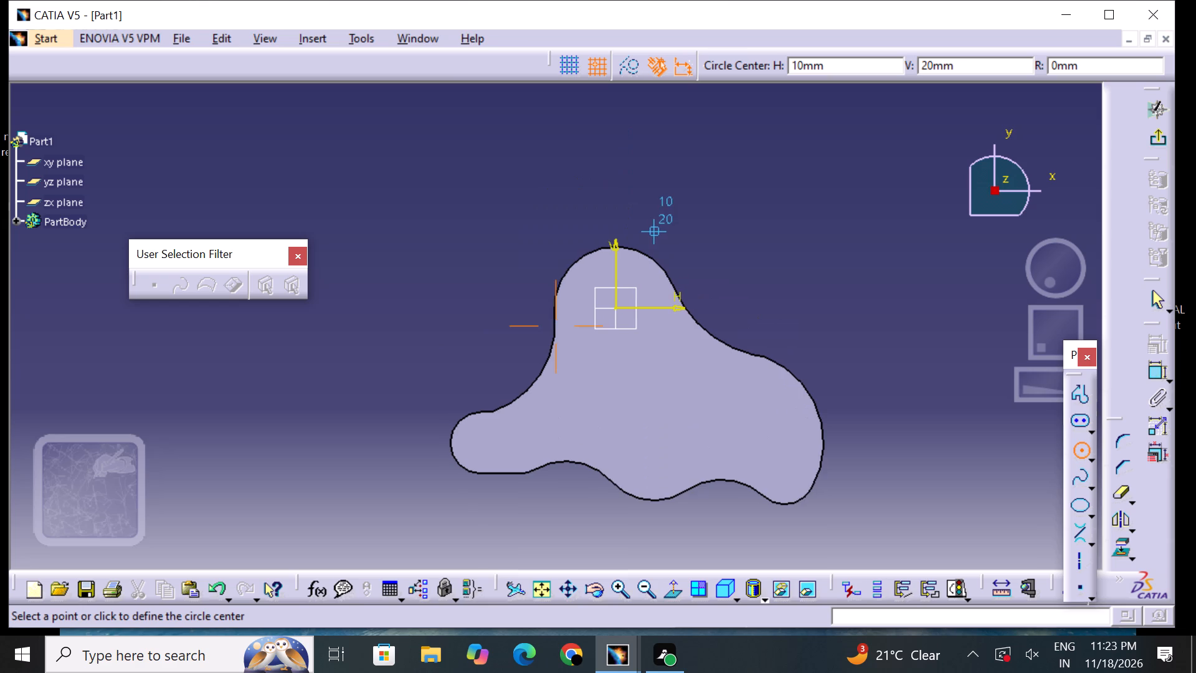
{"action": "middle_click_drag", "start_coordinate": [656, 222], "coordinate": [663, 222]}
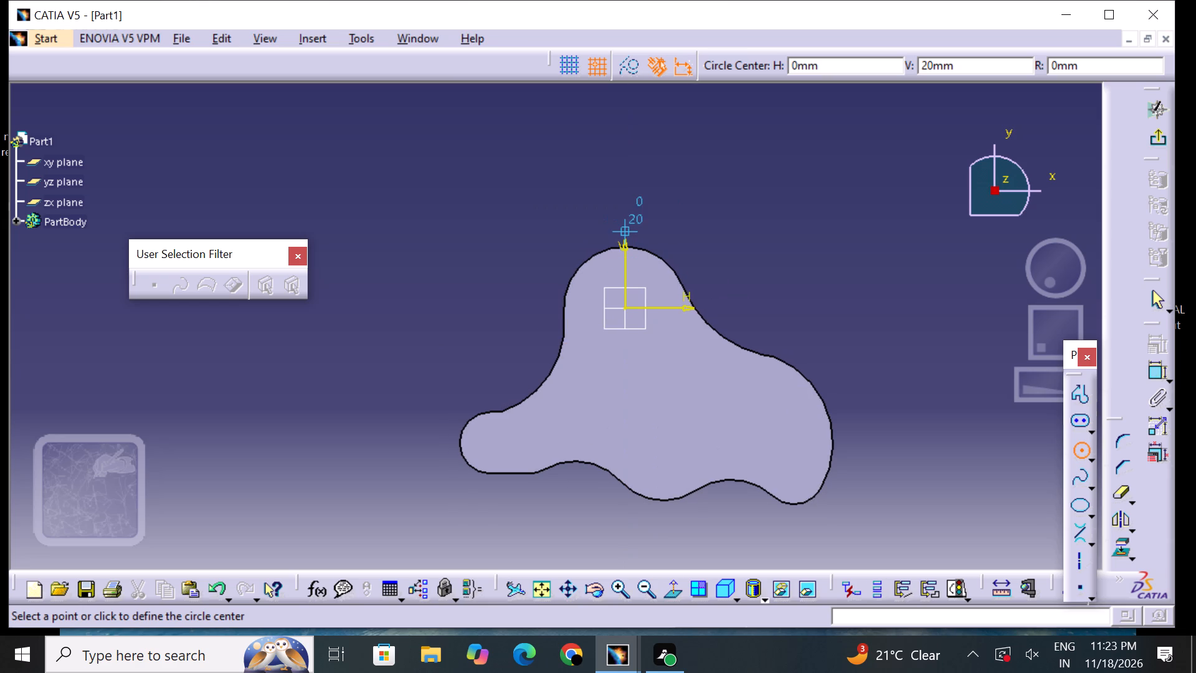
{"action": "left_click", "coordinate": [629, 206]}
{"action": "left_click", "coordinate": [667, 206]}
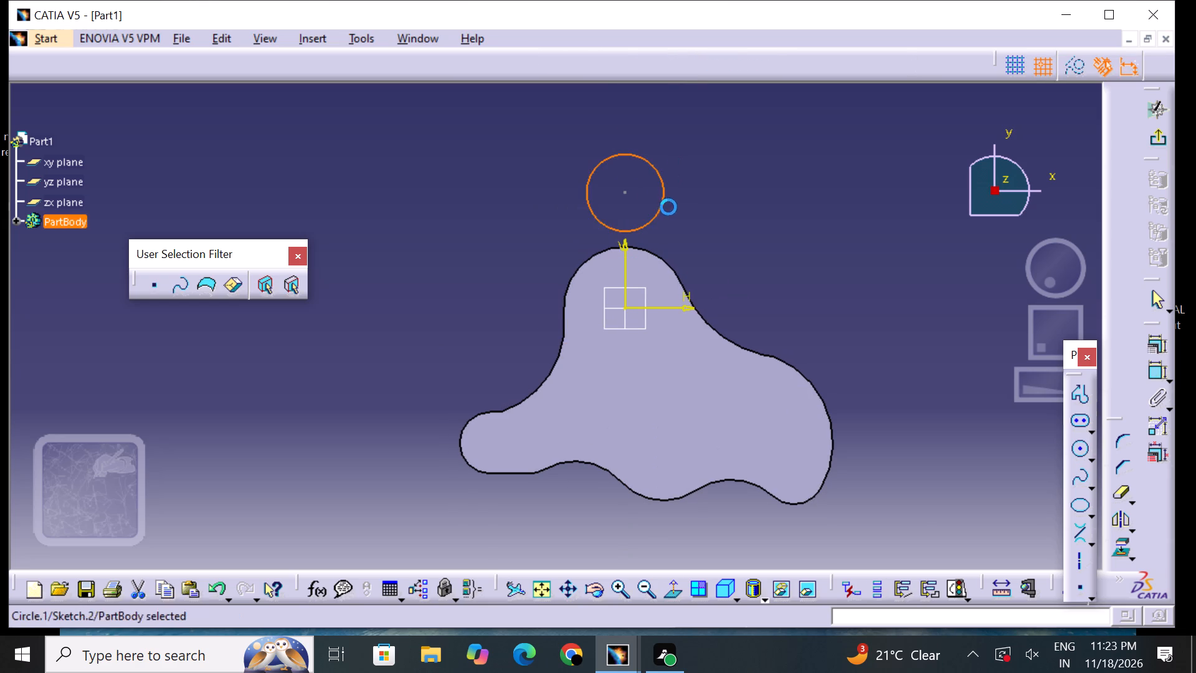
{"action": "left_click_drag", "start_coordinate": [747, 261], "coordinate": [773, 275]}
Dimension the circle's diameter and set it to 24 mm.
{"action": "left_click", "coordinate": [1157, 362]}
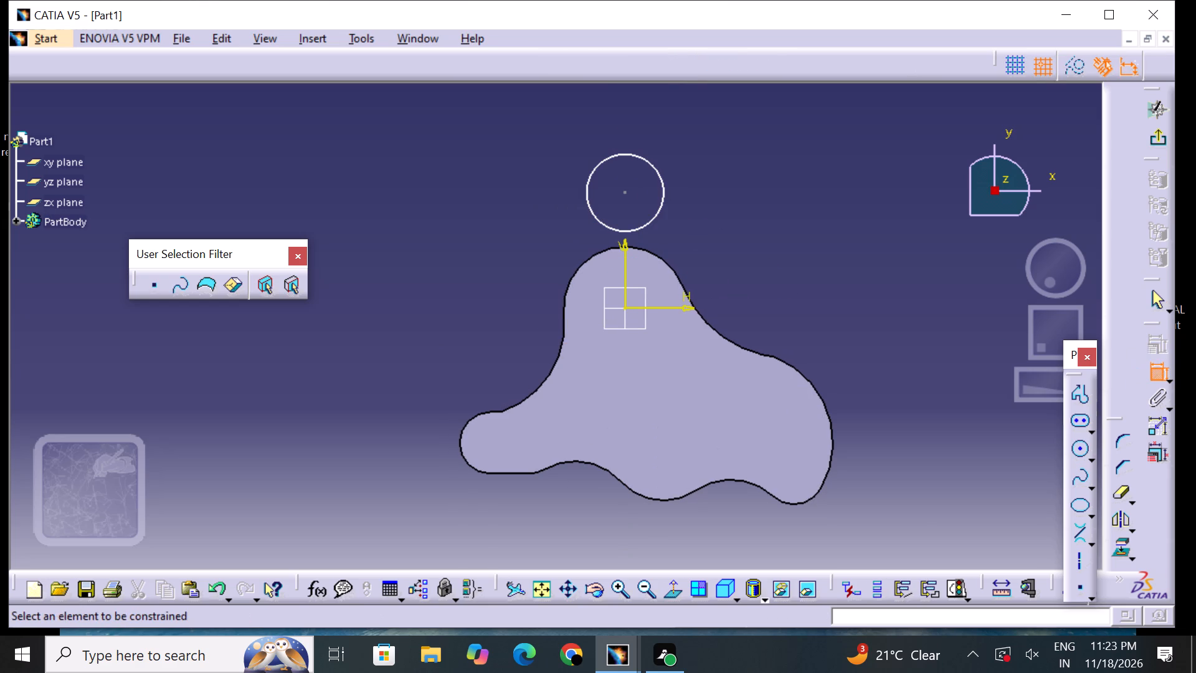
{"action": "left_click", "coordinate": [658, 203]}
{"action": "left_click", "coordinate": [695, 199]}
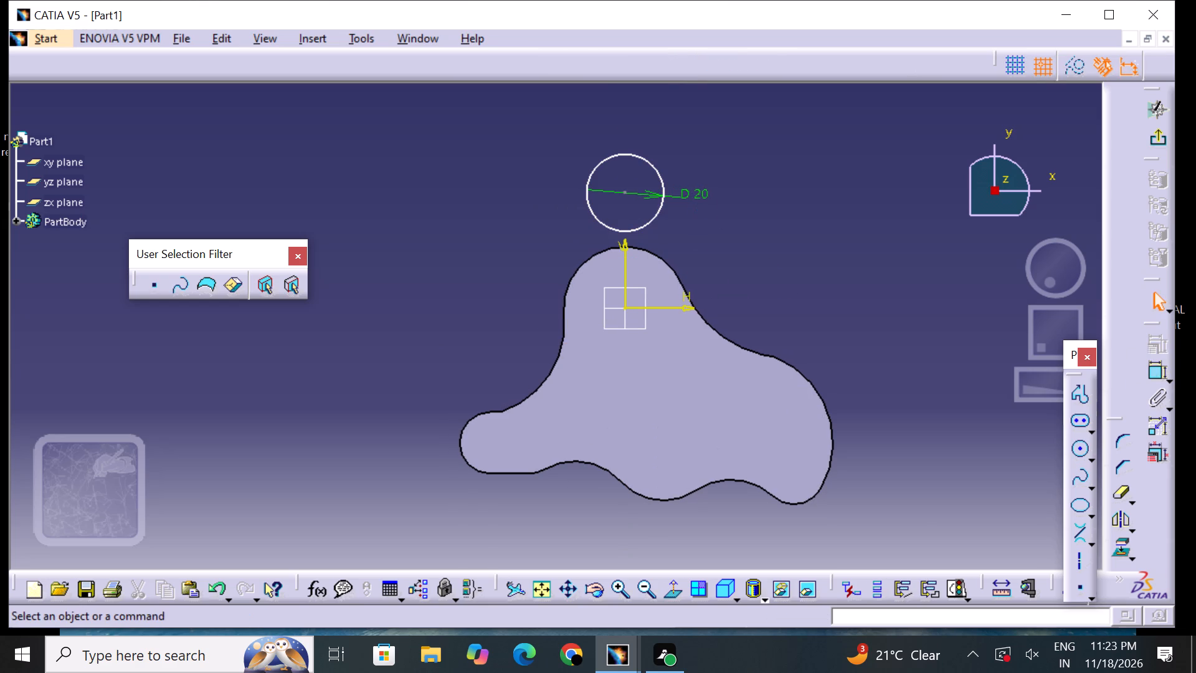
{"action": "double_click", "coordinate": [695, 194]}
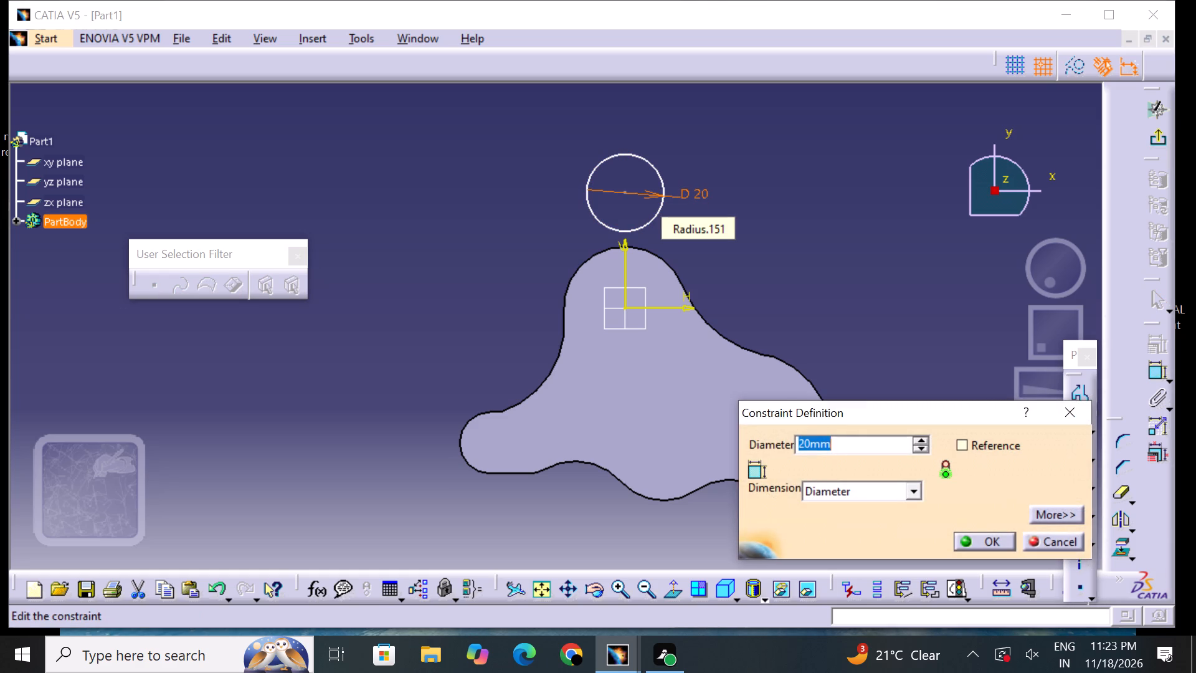
{"action": "key", "text": "BackSpace"}
{"action": "type", "text": "24"}
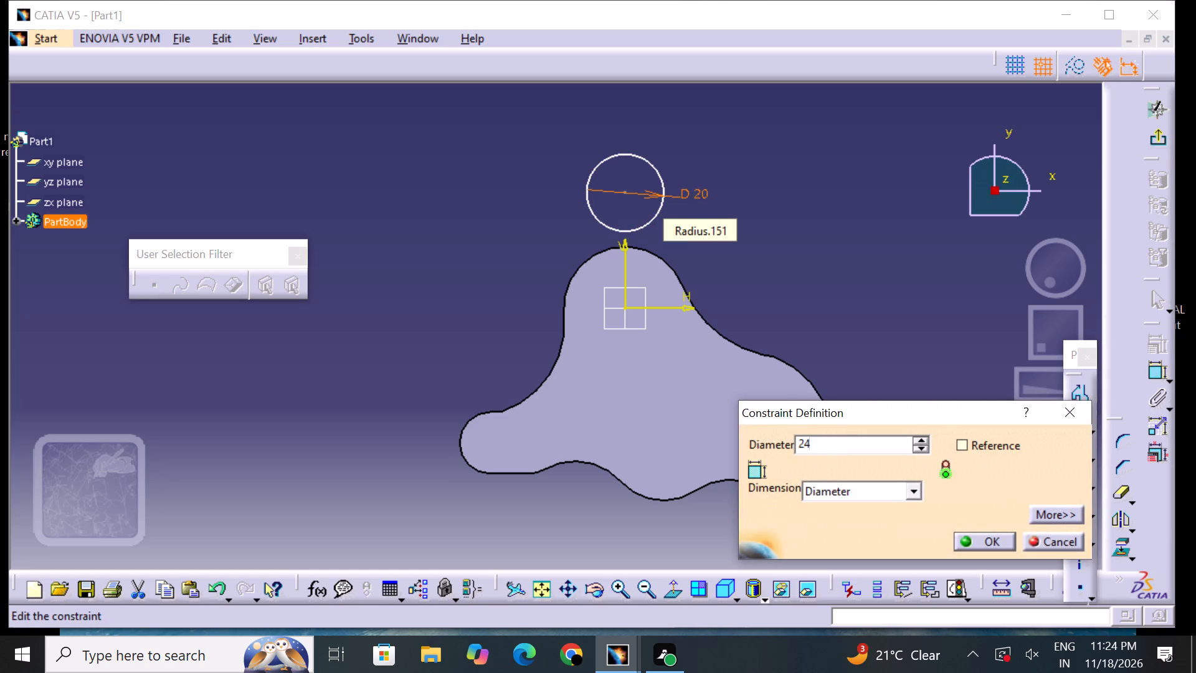
{"action": "key", "text": "Return"}
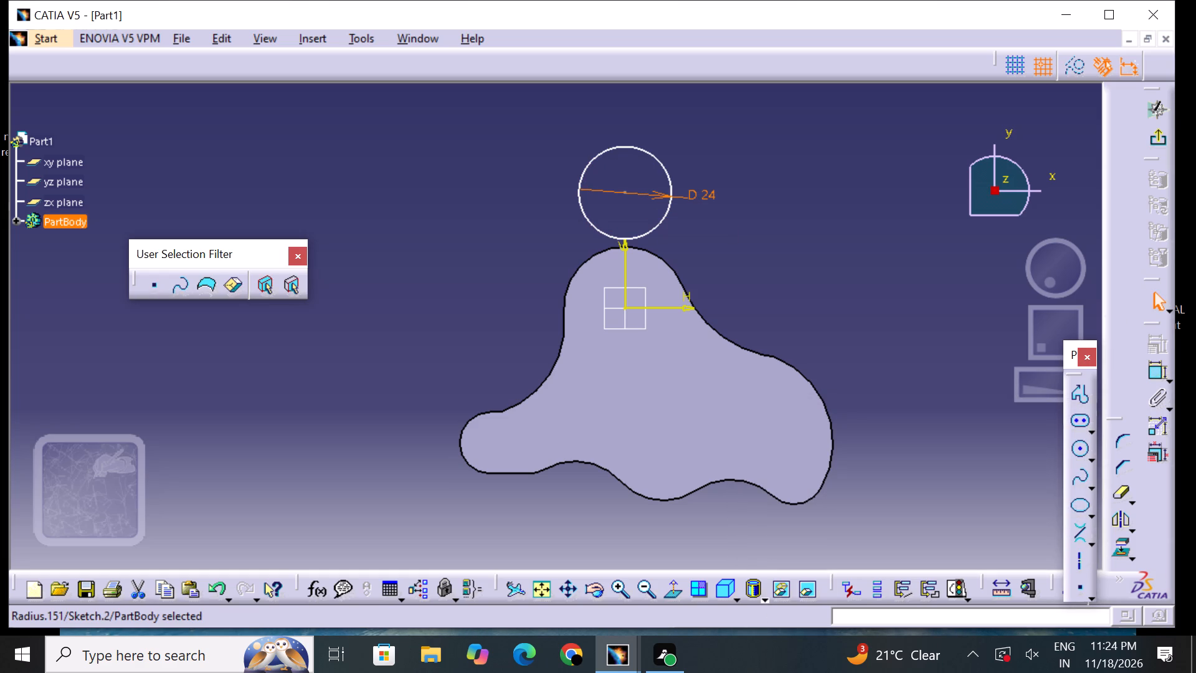
{"action": "left_click", "coordinate": [982, 310]}
Constrain the 24 mm circle concentric with the rounded upper edge of the pad.
{"action": "left_click", "coordinate": [1158, 373]}
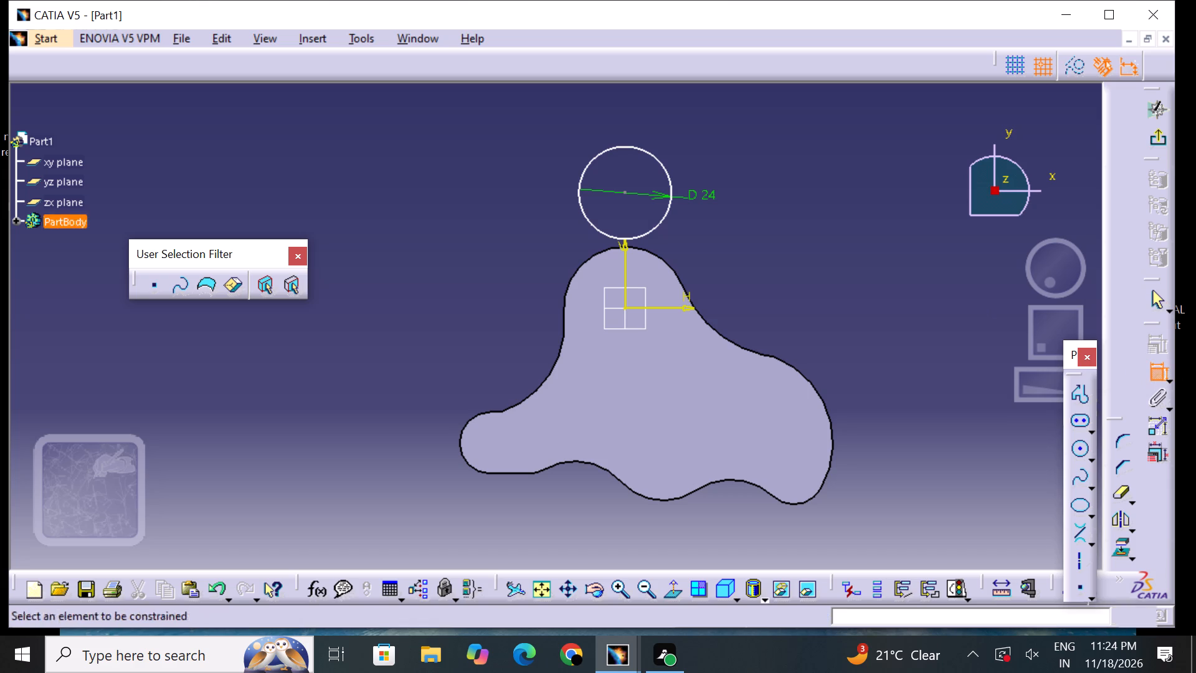
{"action": "left_click", "coordinate": [641, 234]}
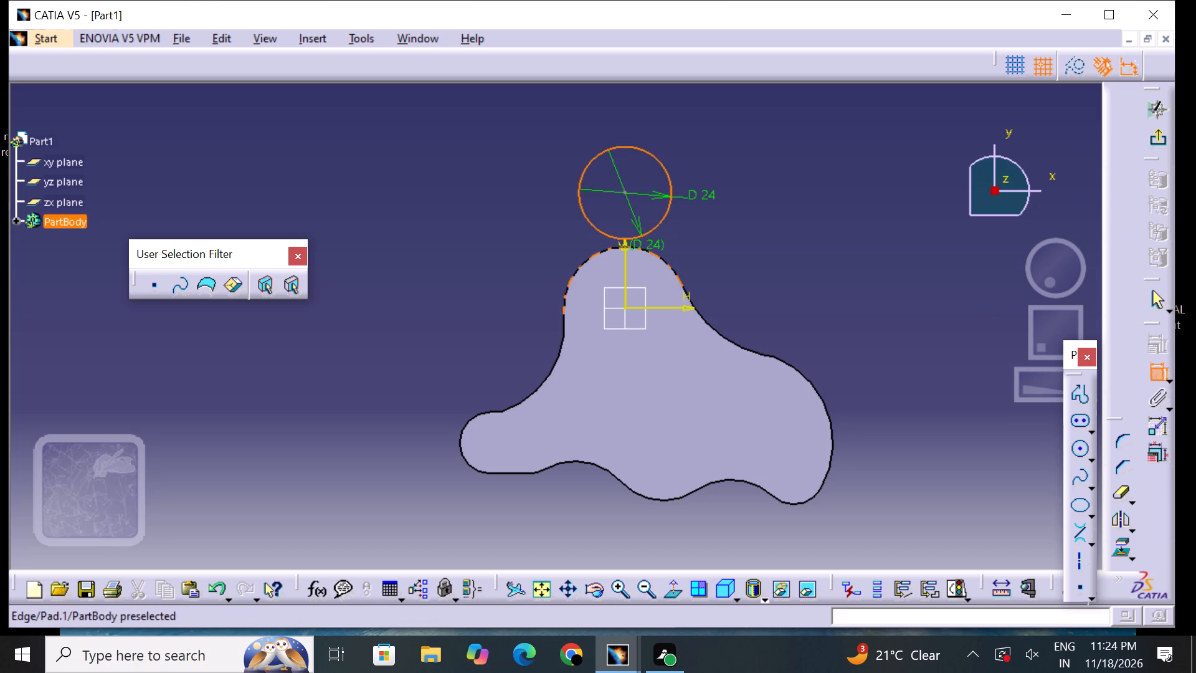
{"action": "left_click", "coordinate": [655, 256]}
{"action": "right_click", "coordinate": [657, 255]}
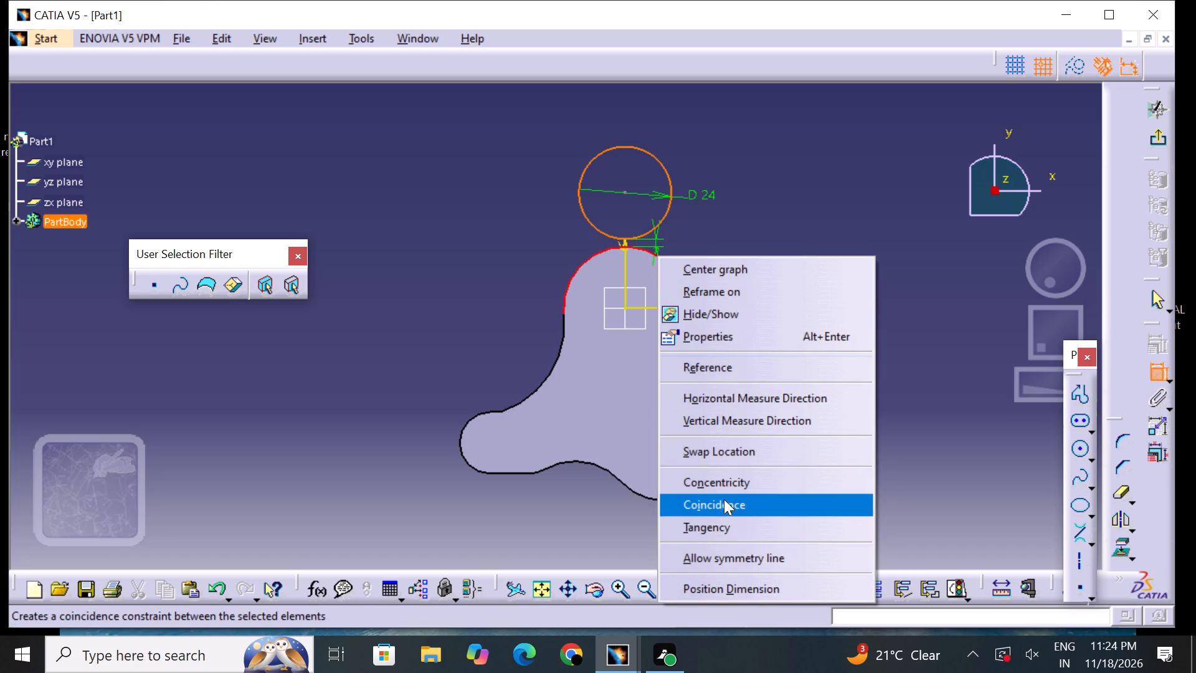
{"action": "left_click", "coordinate": [733, 483]}
{"action": "middle_click_drag", "start_coordinate": [828, 338], "coordinate": [859, 228]}
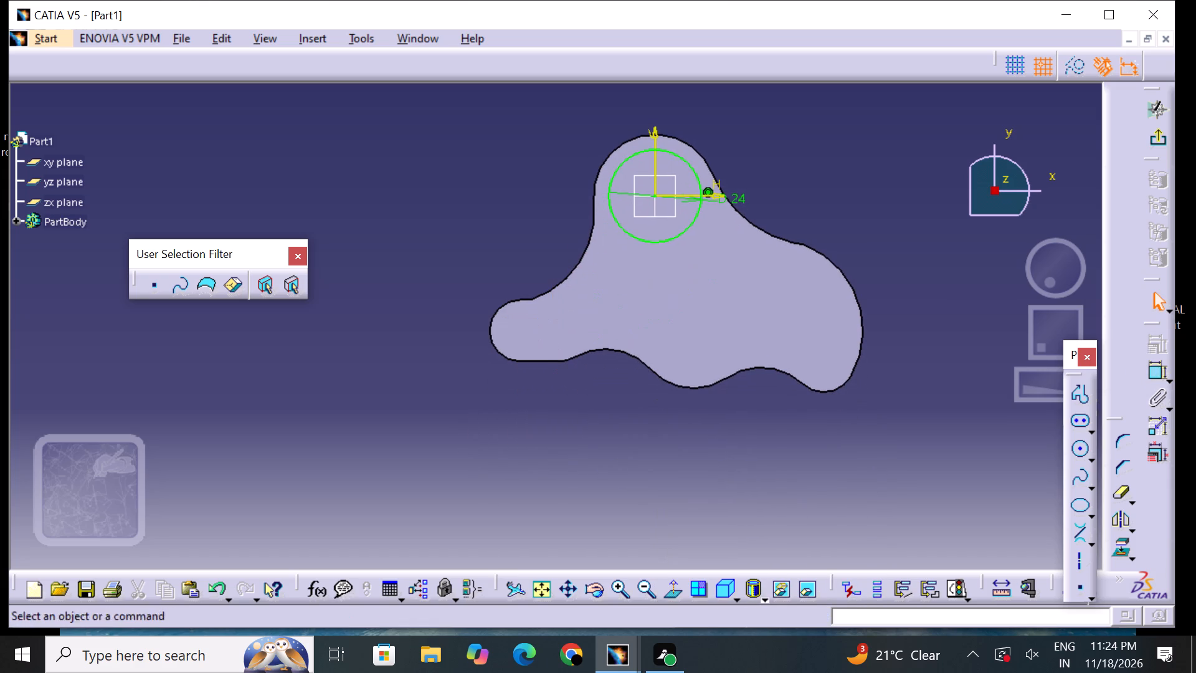
Sketch a horizontal elongated hole below the pad's small lobe, about 20 mm between centres and 10 mm radius.
{"action": "left_click", "coordinate": [1077, 426]}
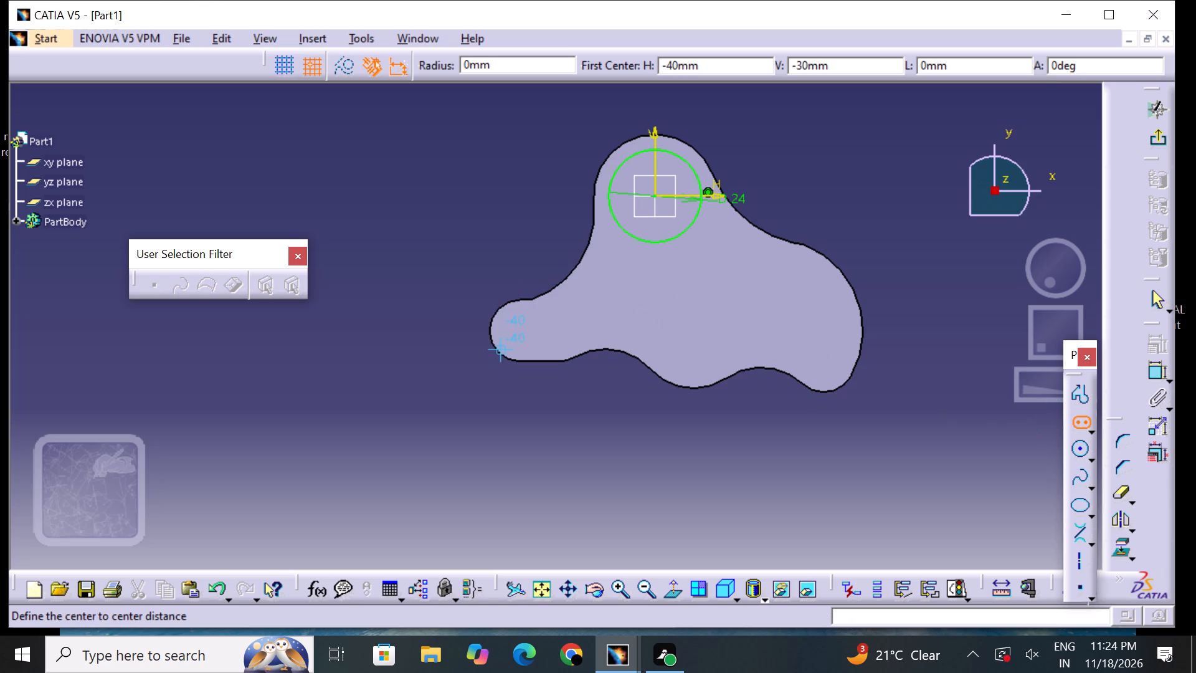
{"action": "left_click", "coordinate": [492, 436]}
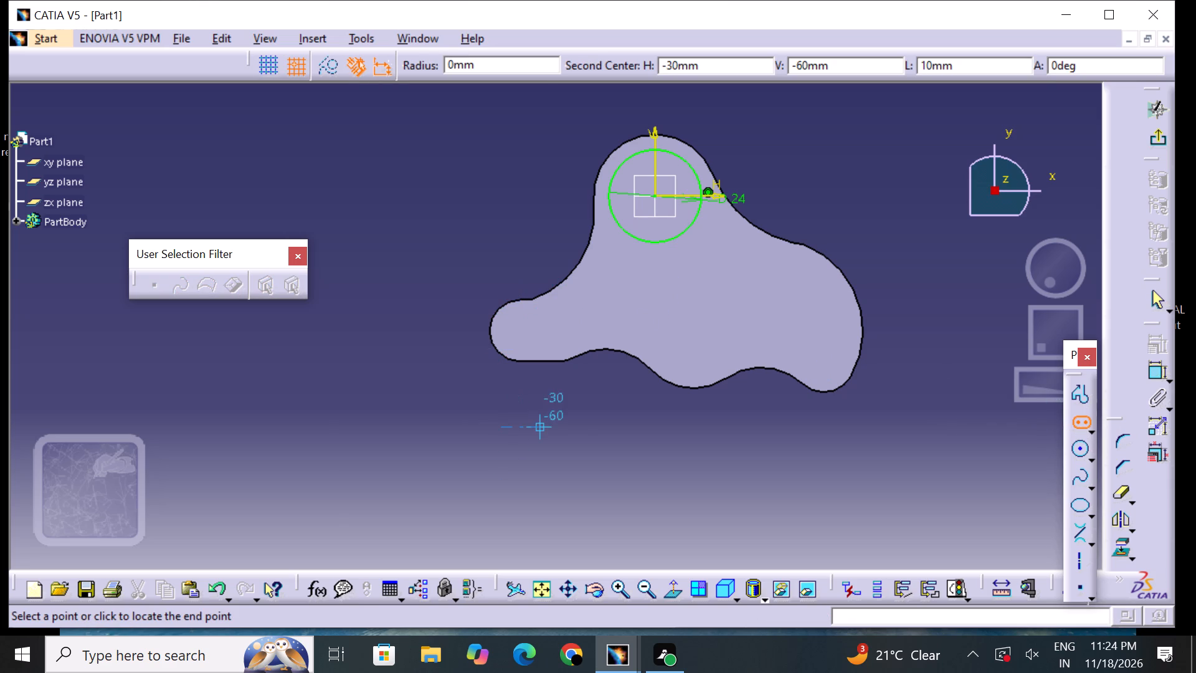
{"action": "left_click", "coordinate": [574, 427]}
{"action": "left_click", "coordinate": [591, 399]}
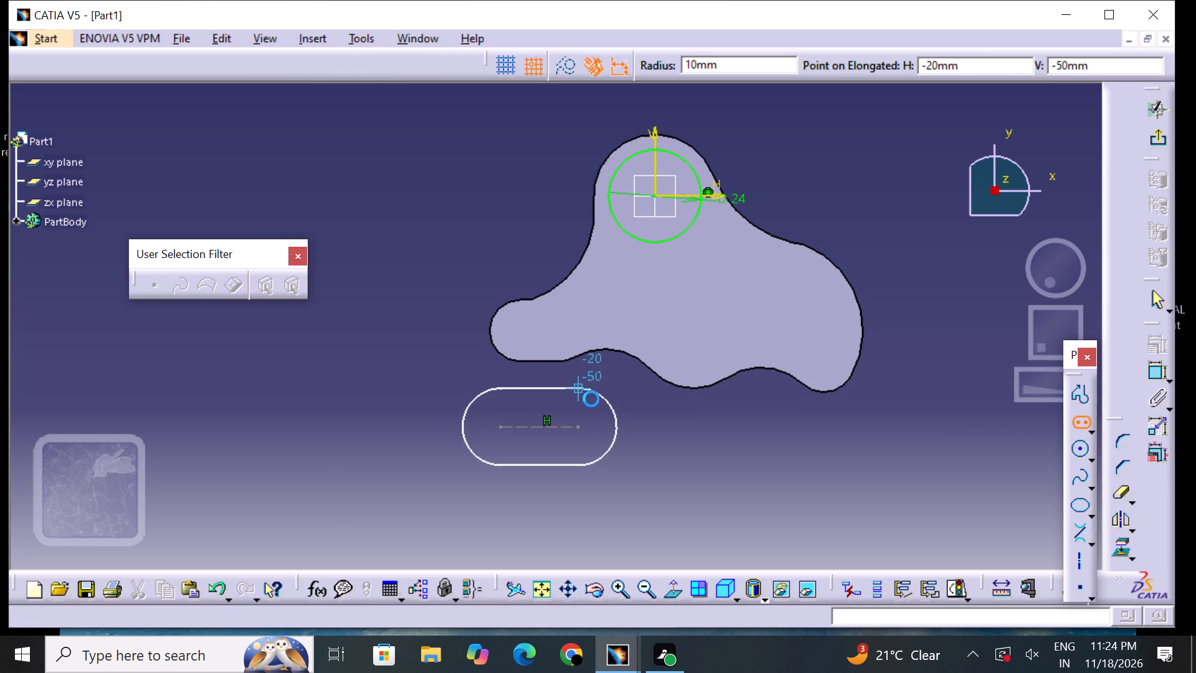
{"action": "left_click", "coordinate": [730, 436]}
Set the elongated hole's radius to 4 mm.
{"action": "double_click", "coordinate": [491, 404]}
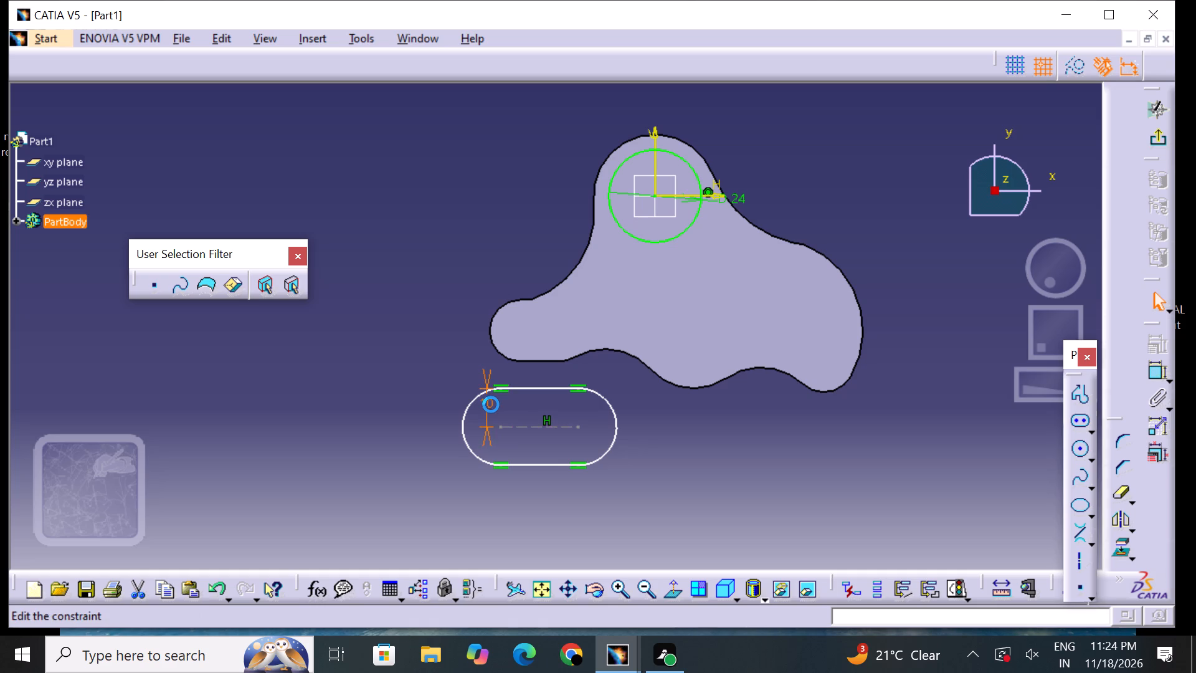
{"action": "key", "text": "BackSpace"}
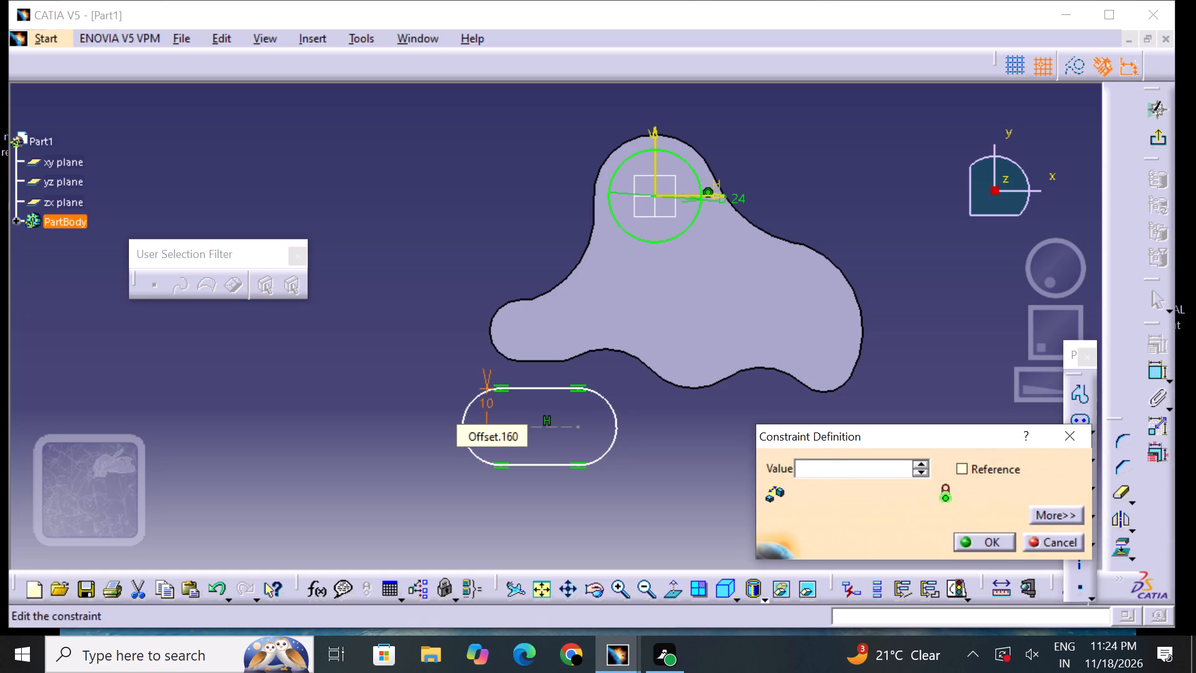
{"action": "key", "text": "4"}
{"action": "key", "text": "Return"}
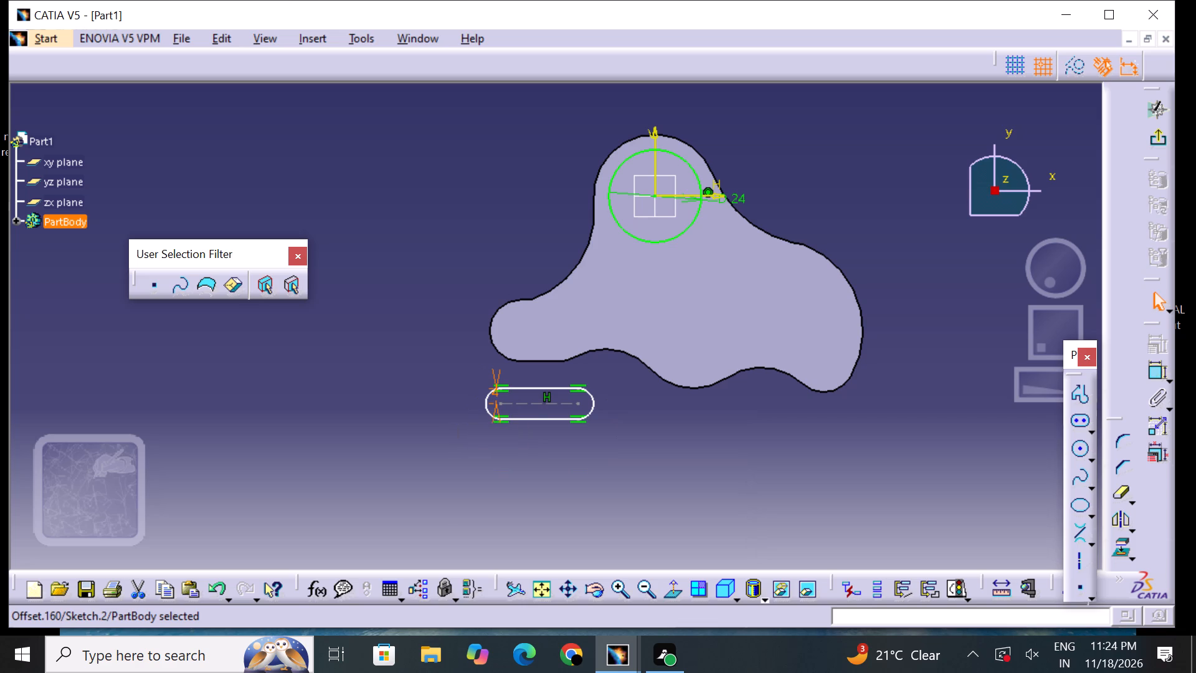
{"action": "left_click", "coordinate": [686, 487]}
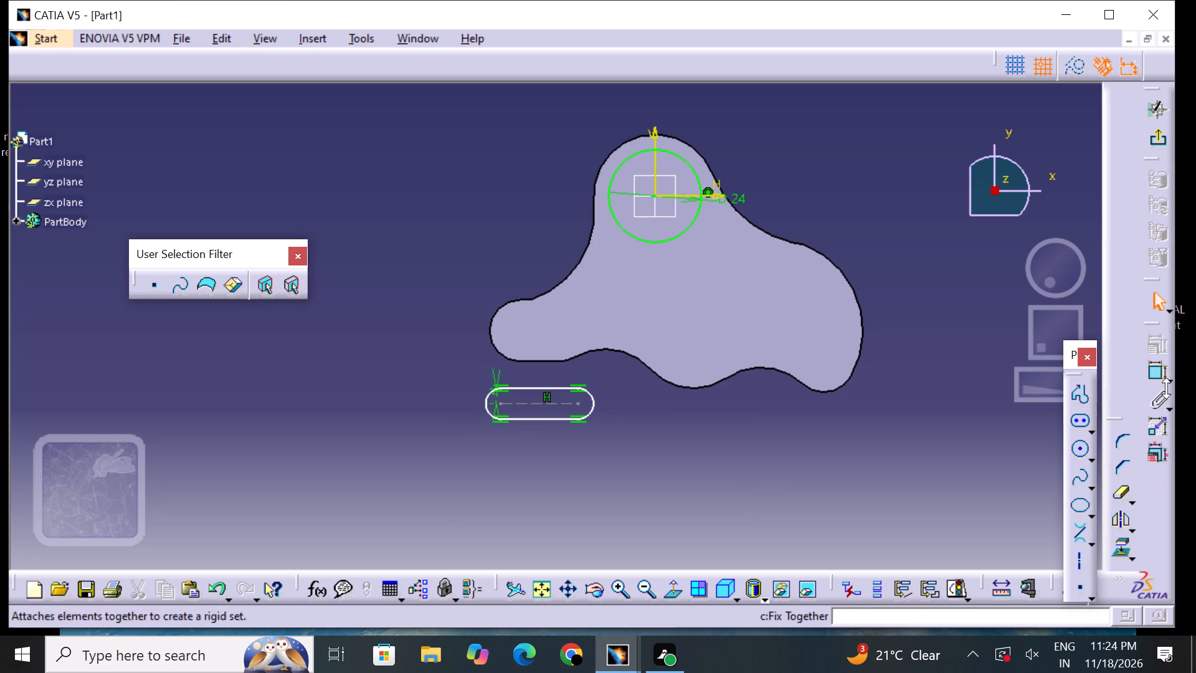
Dimension the distance between the elongated hole's two arc centres and set it to 10 mm.
{"action": "left_click", "coordinate": [1157, 374]}
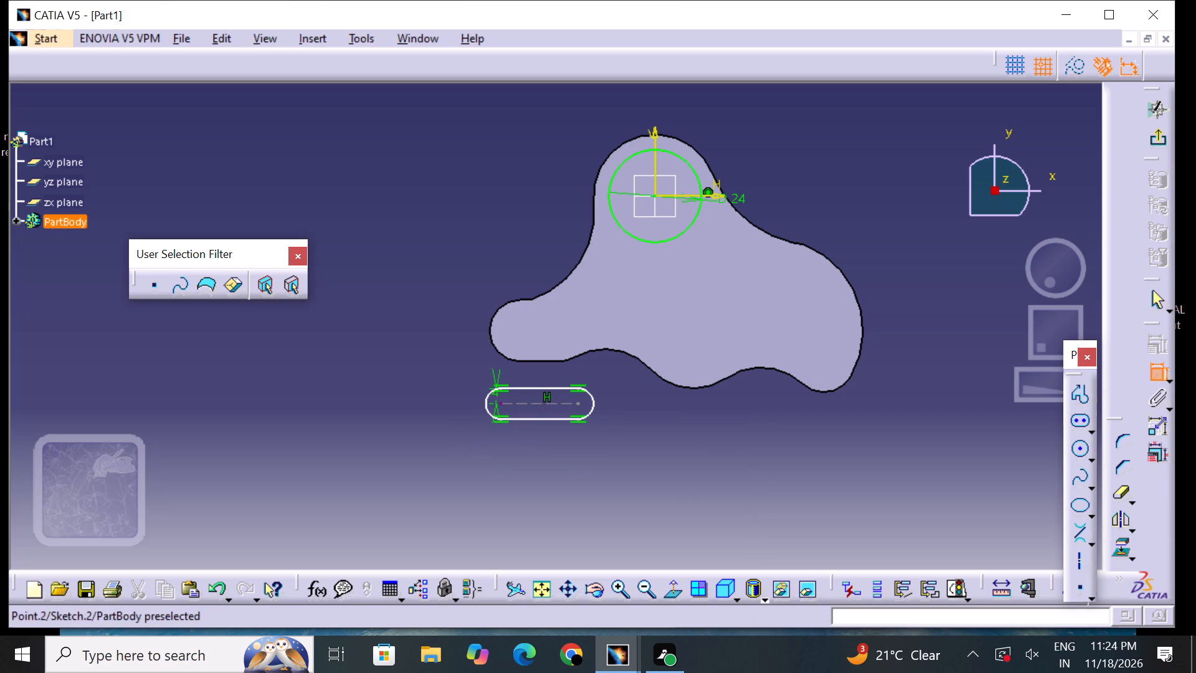
{"action": "left_click", "coordinate": [500, 402]}
{"action": "left_click", "coordinate": [579, 401]}
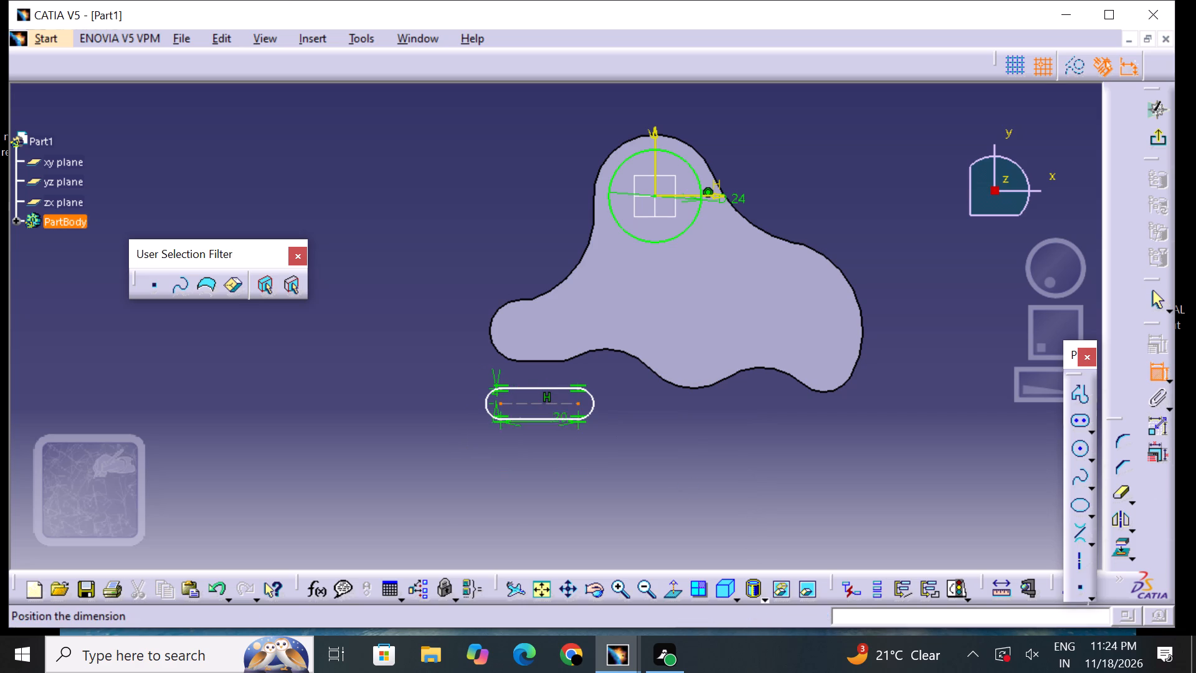
{"action": "left_click", "coordinate": [540, 442]}
{"action": "double_click", "coordinate": [537, 436]}
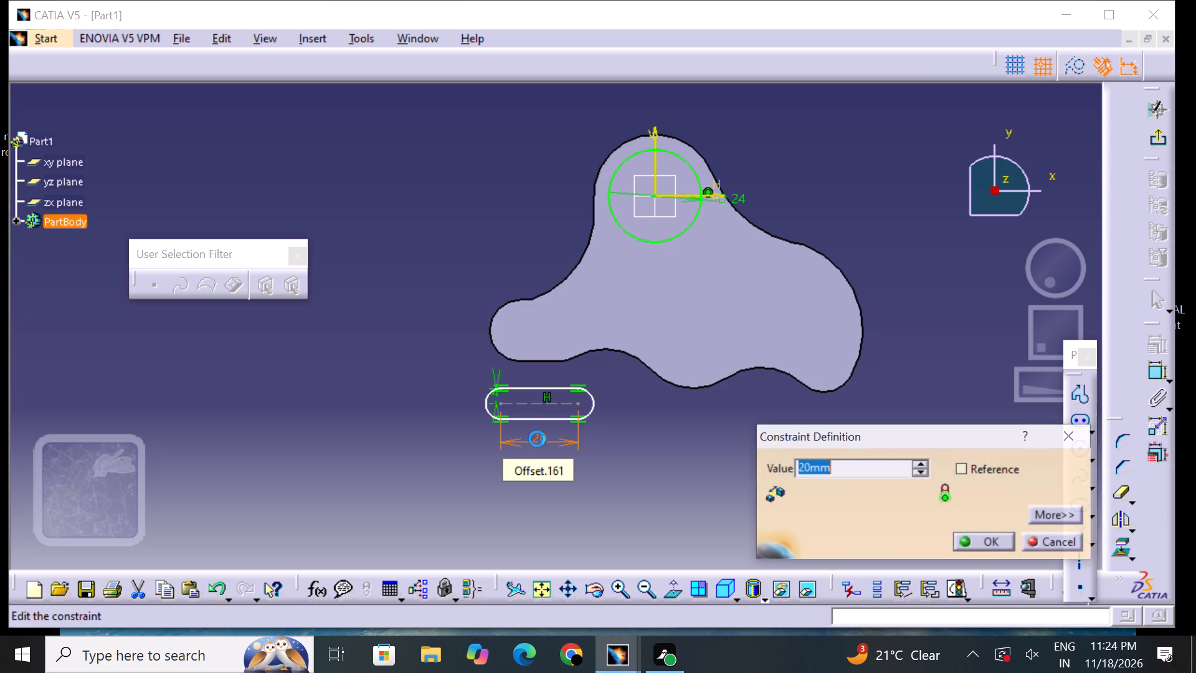
{"action": "key", "text": "BackSpace"}
{"action": "type", "text": "10"}
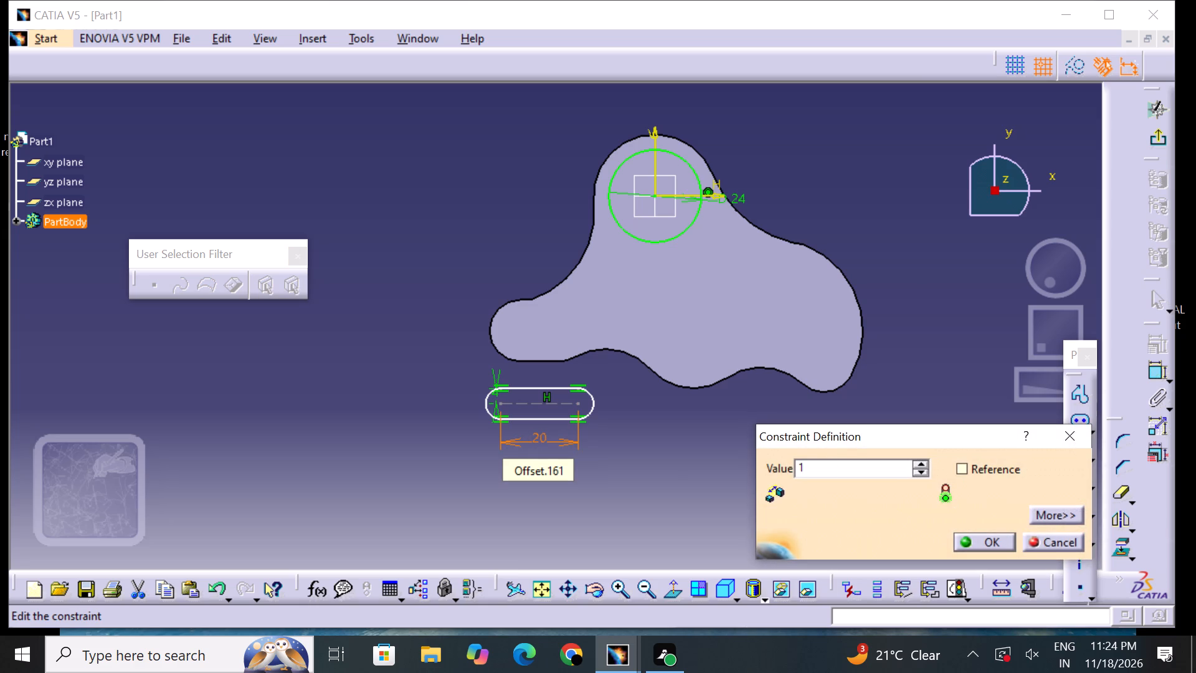
{"action": "key", "text": "Return"}
{"action": "left_click", "coordinate": [671, 472]}
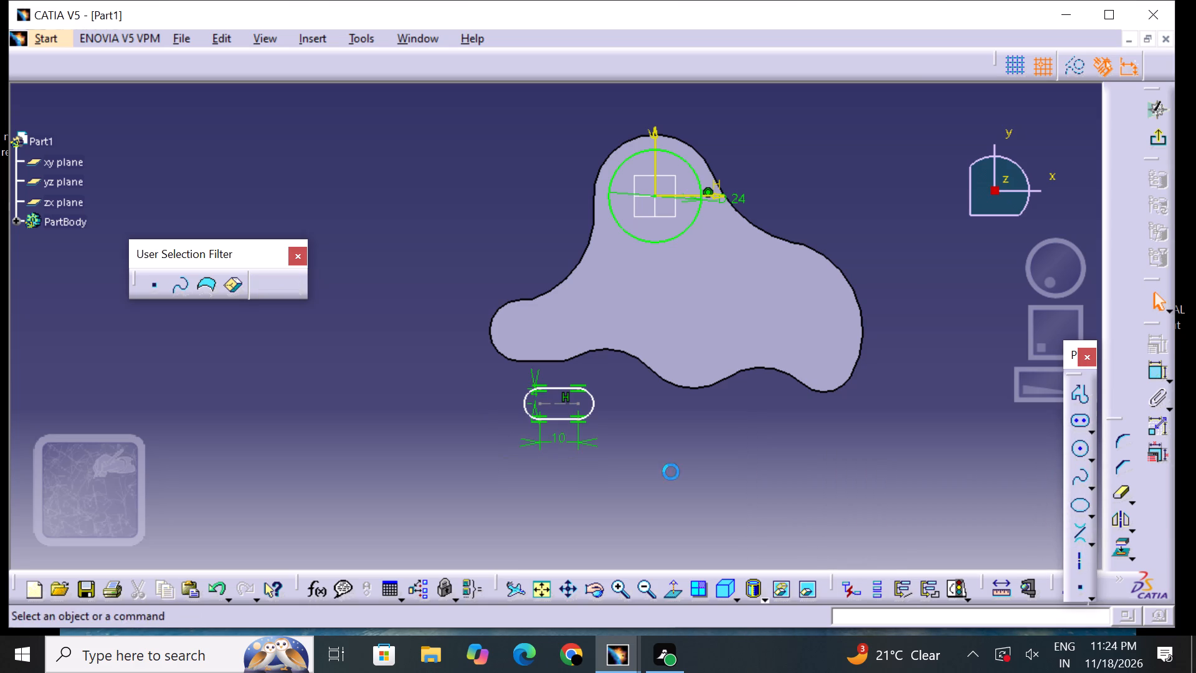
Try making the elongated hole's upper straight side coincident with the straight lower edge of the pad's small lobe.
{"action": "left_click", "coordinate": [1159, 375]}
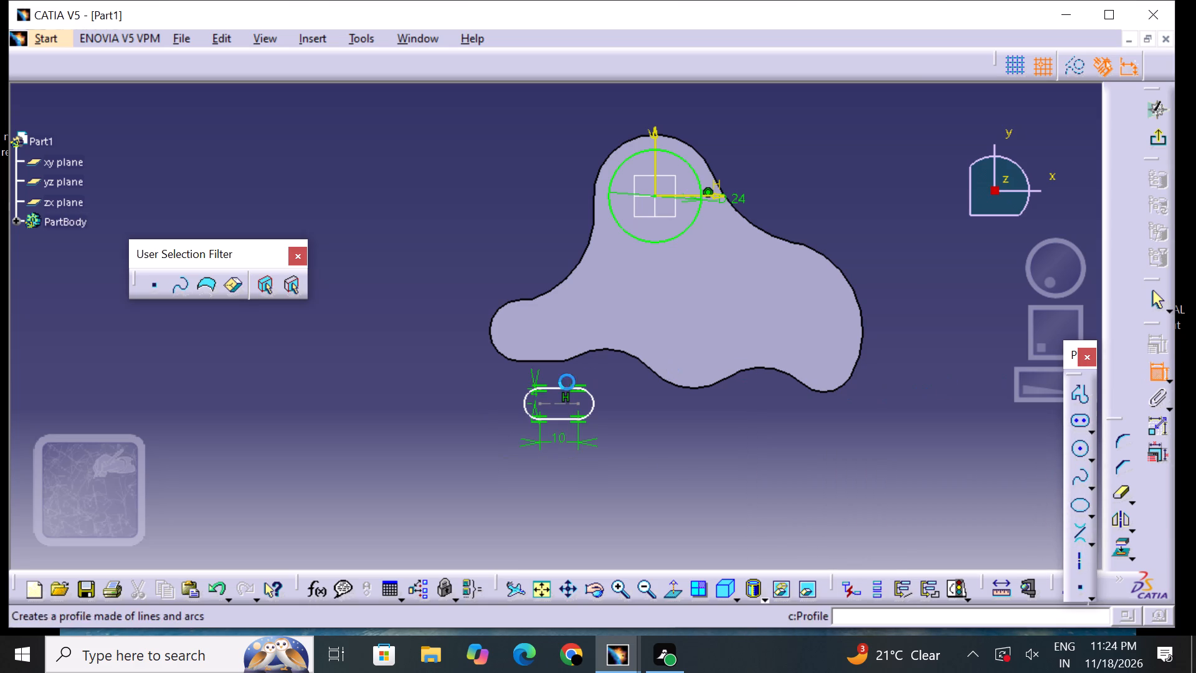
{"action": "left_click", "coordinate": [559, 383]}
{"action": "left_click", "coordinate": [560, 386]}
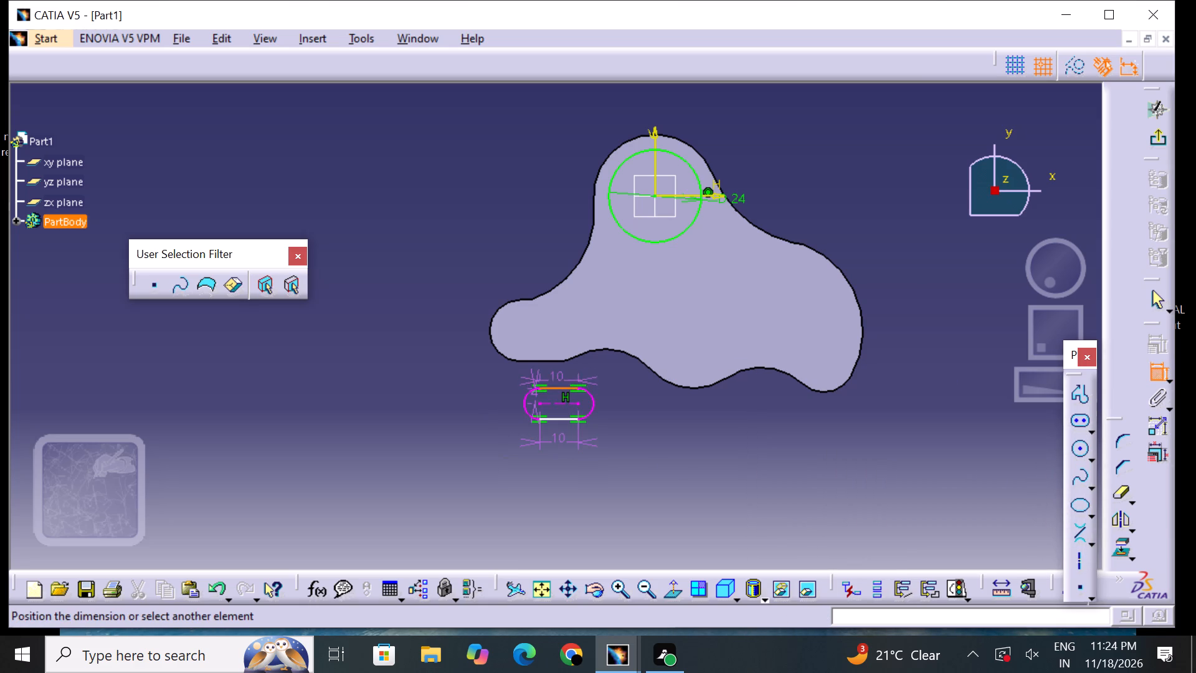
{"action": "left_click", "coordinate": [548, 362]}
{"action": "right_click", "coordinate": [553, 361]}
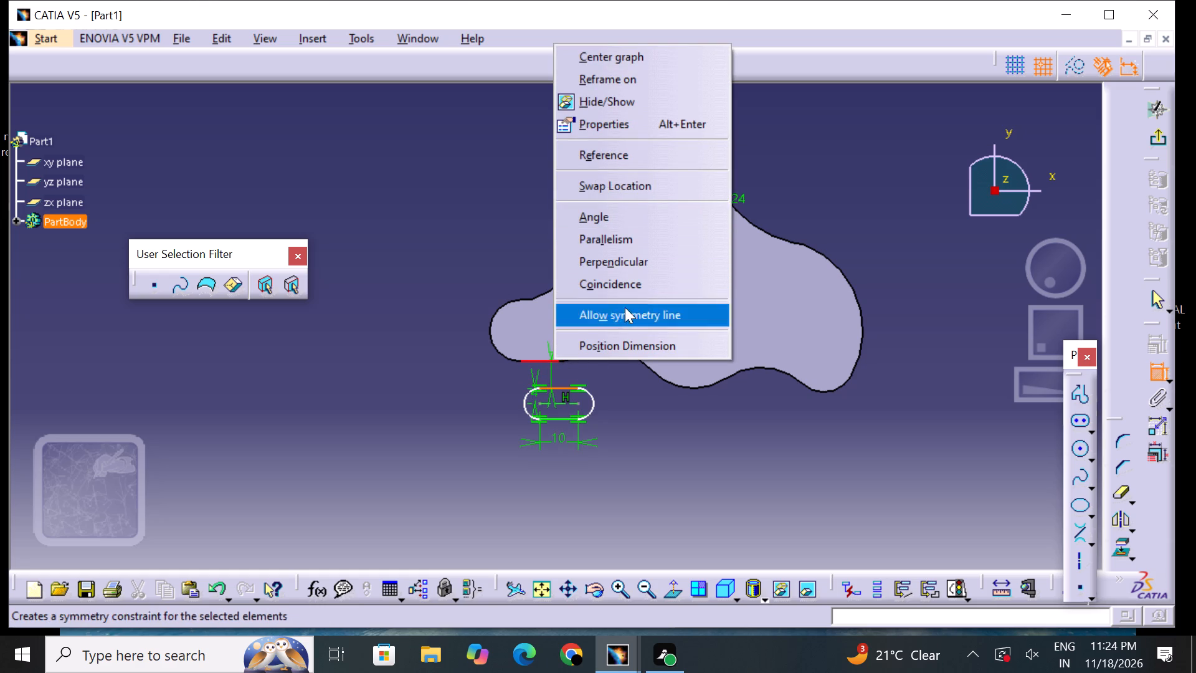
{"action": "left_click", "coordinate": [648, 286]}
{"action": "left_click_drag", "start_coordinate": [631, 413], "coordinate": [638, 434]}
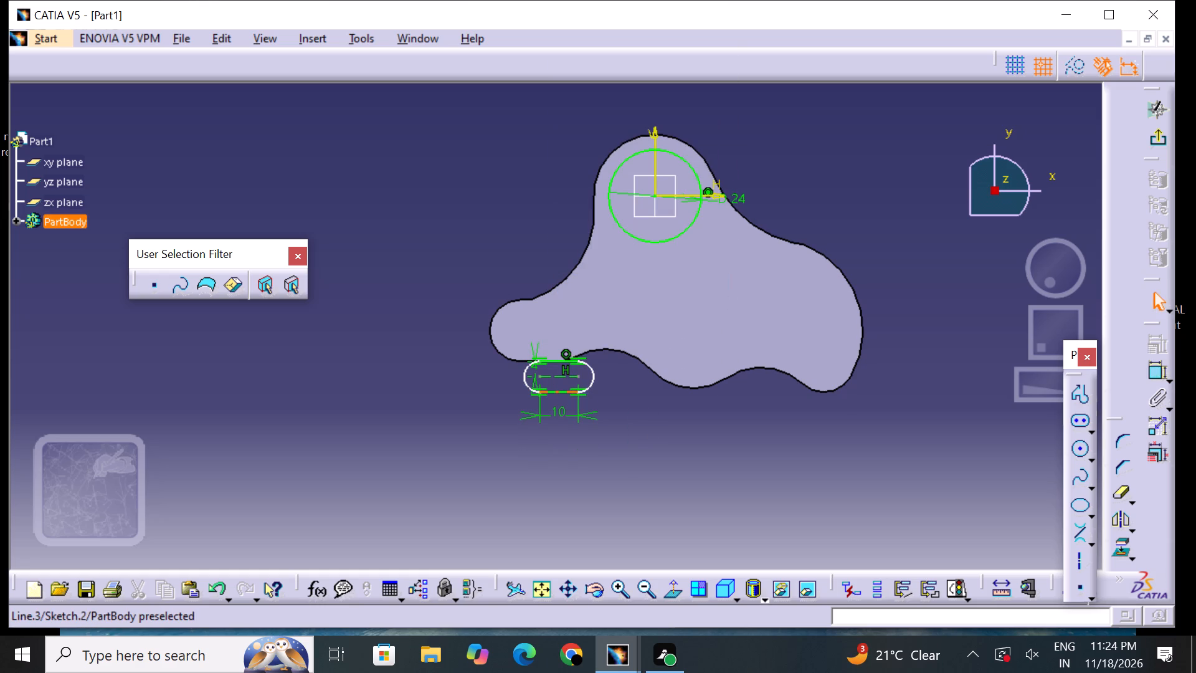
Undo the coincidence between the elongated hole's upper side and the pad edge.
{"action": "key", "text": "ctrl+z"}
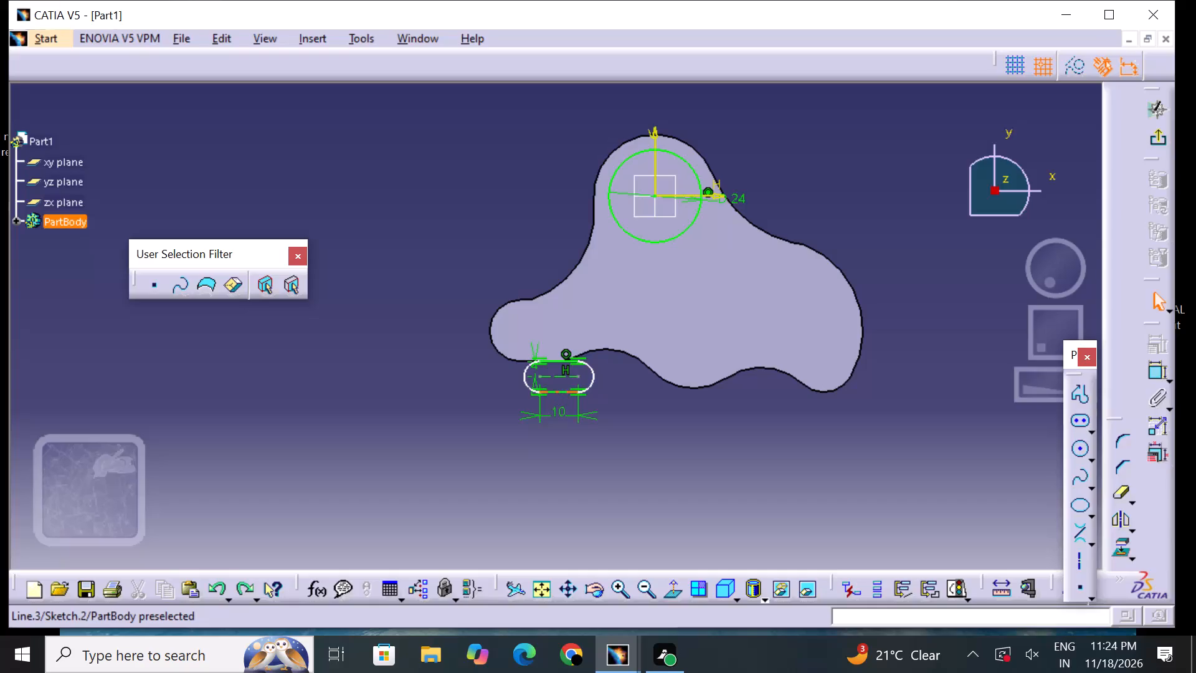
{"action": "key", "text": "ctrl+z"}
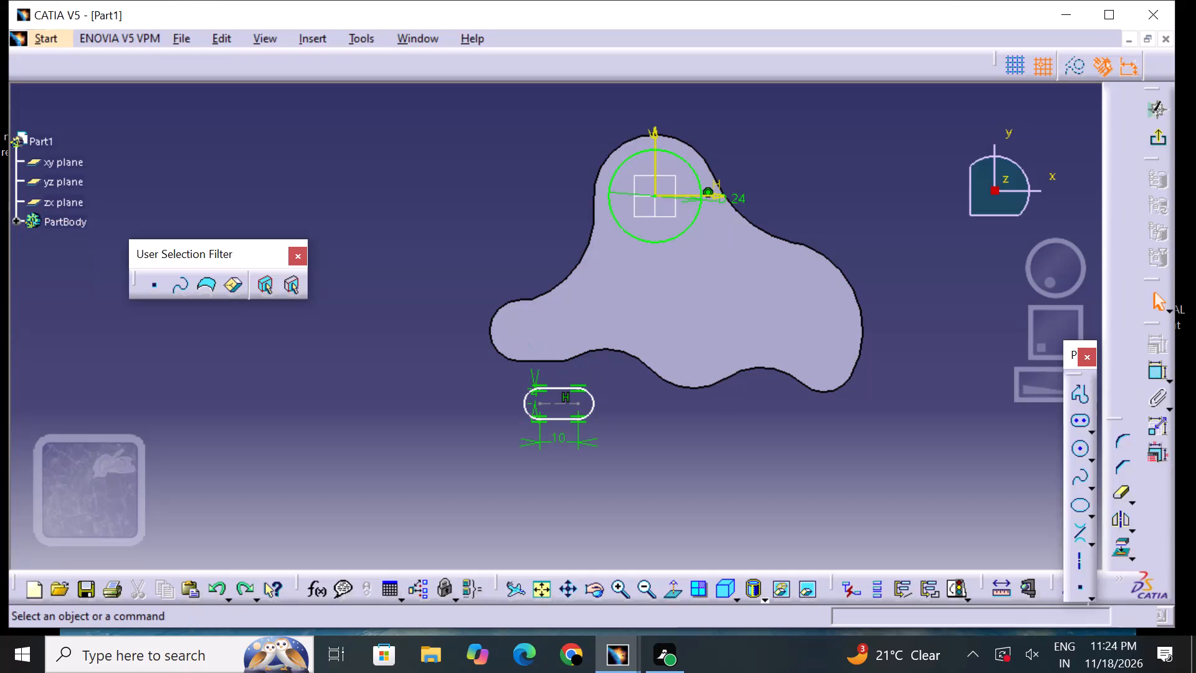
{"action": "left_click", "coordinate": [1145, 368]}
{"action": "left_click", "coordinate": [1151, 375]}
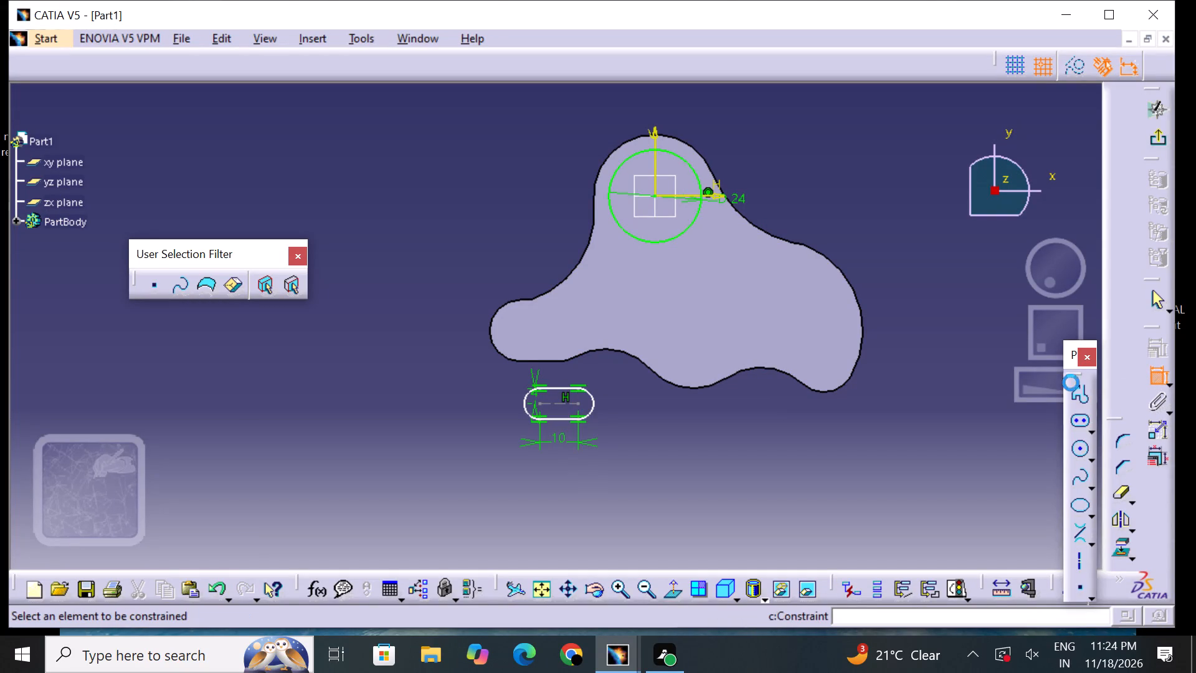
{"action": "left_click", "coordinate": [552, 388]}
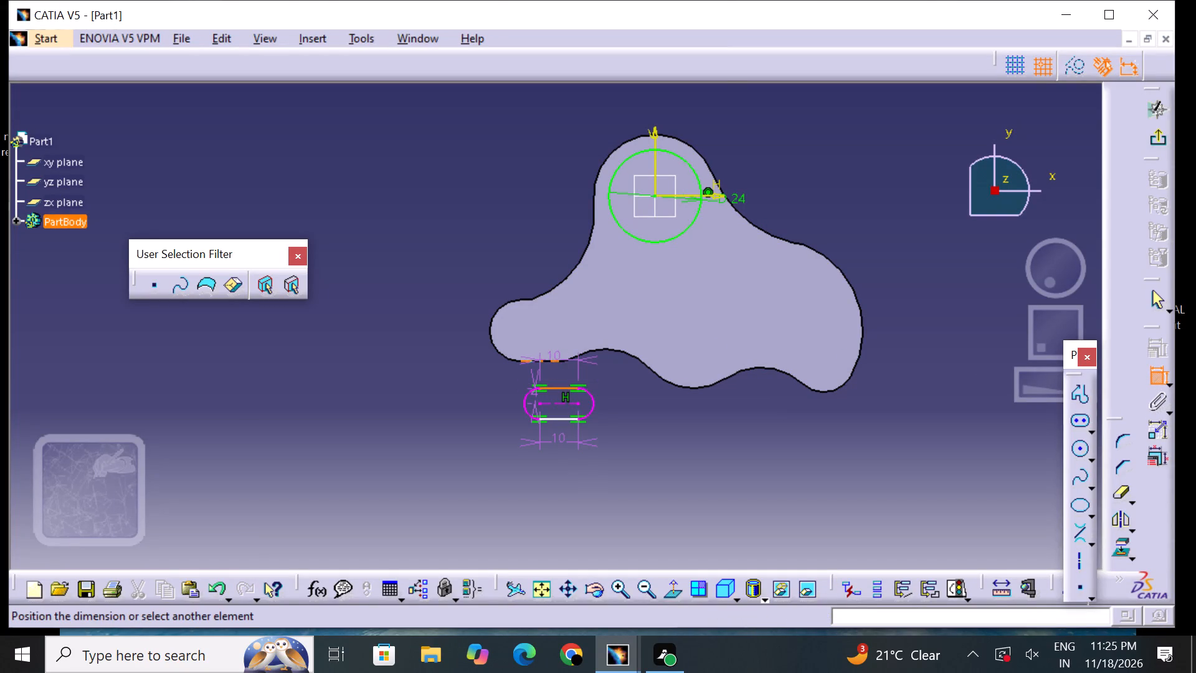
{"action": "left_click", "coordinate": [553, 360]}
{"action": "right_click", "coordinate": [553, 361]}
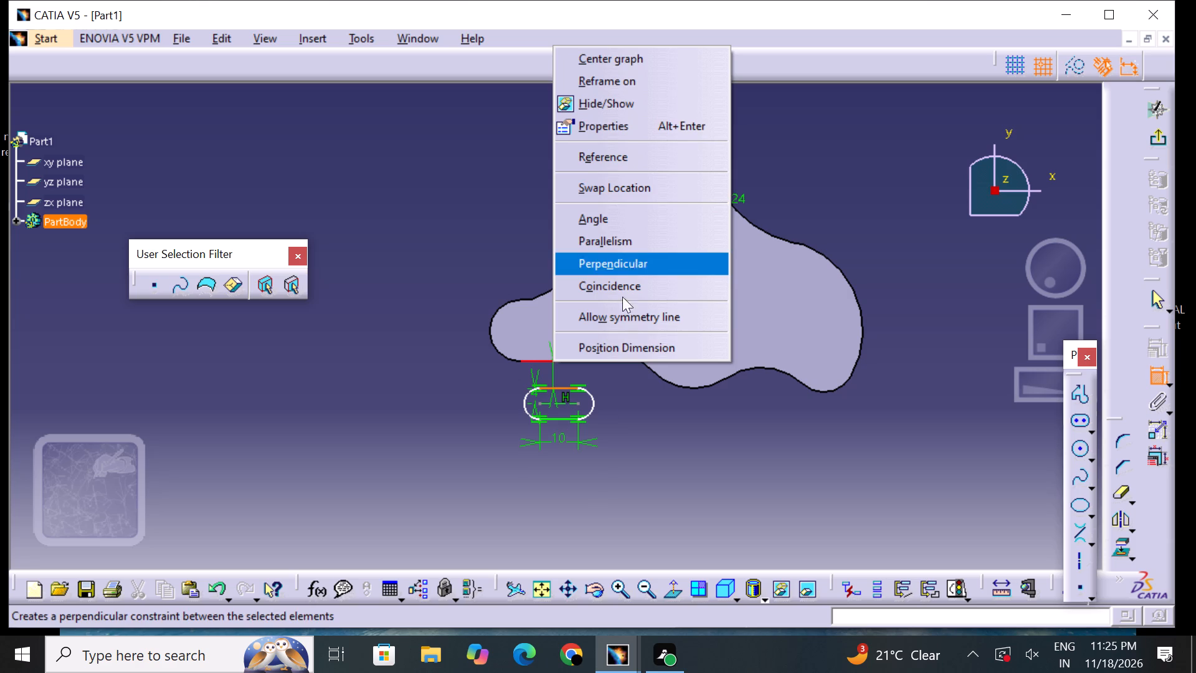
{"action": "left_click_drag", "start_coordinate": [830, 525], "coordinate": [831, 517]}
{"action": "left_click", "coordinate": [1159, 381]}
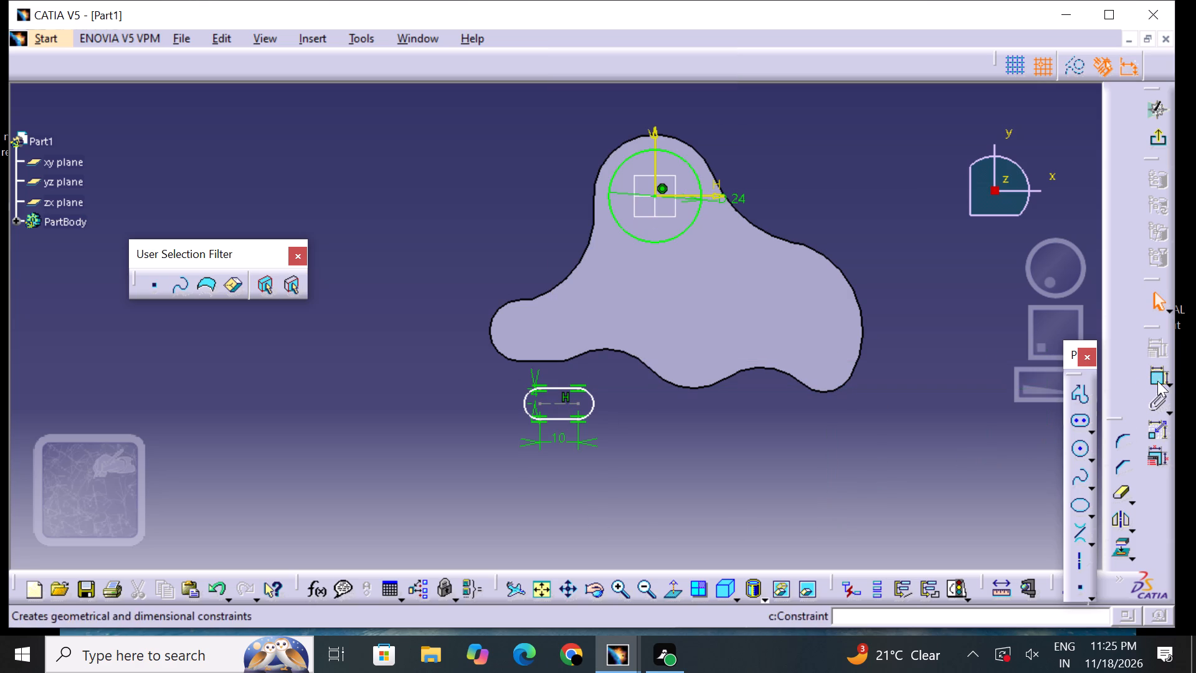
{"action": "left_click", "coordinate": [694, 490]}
Delete the elongated hole below the pad together with its constraints.
{"action": "left_click_drag", "start_coordinate": [516, 369], "coordinate": [605, 437]}
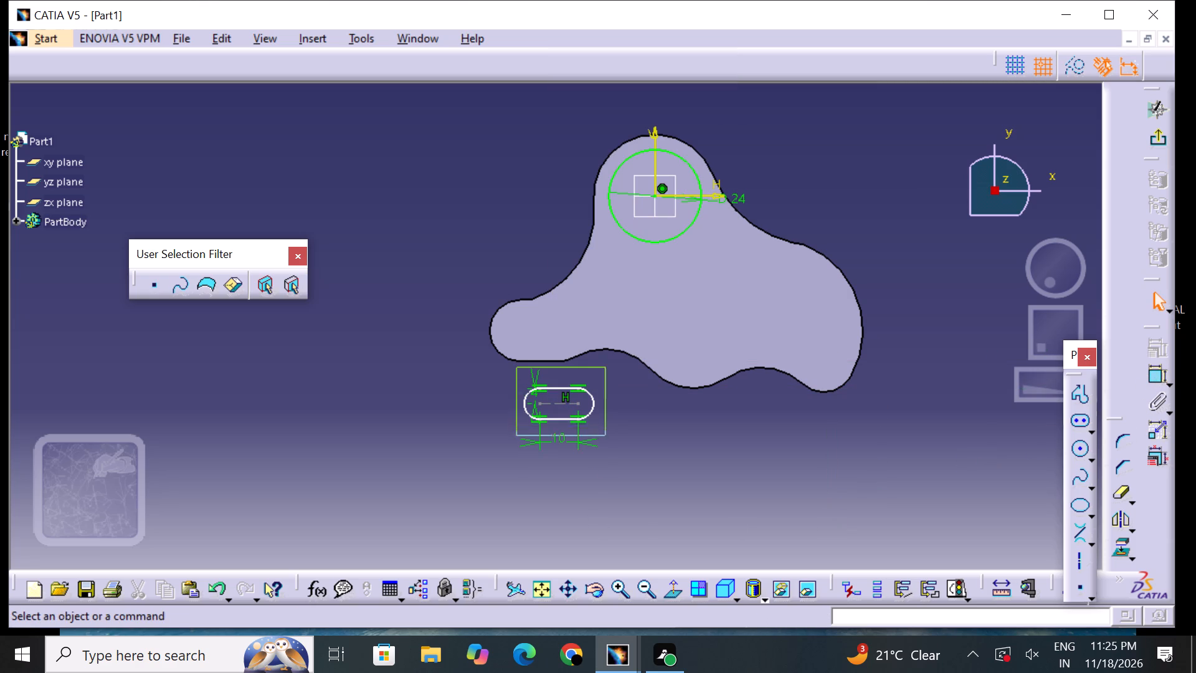
{"action": "left_click_drag", "start_coordinate": [605, 437], "coordinate": [605, 458]}
{"action": "key", "text": "Delete"}
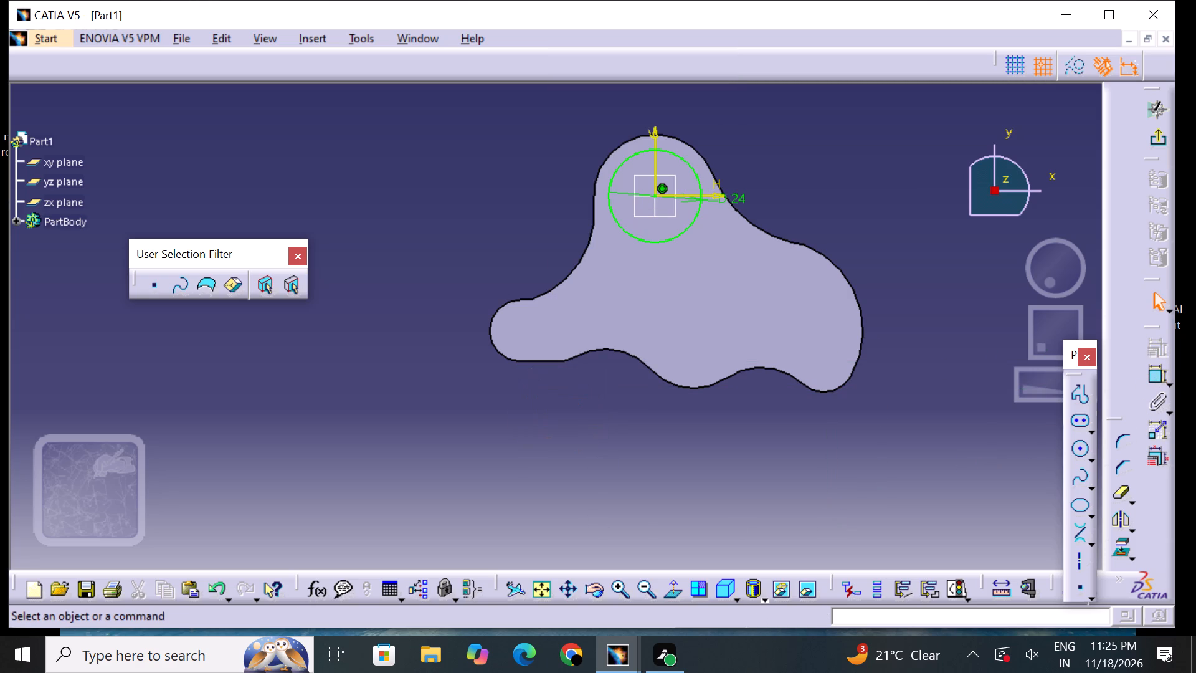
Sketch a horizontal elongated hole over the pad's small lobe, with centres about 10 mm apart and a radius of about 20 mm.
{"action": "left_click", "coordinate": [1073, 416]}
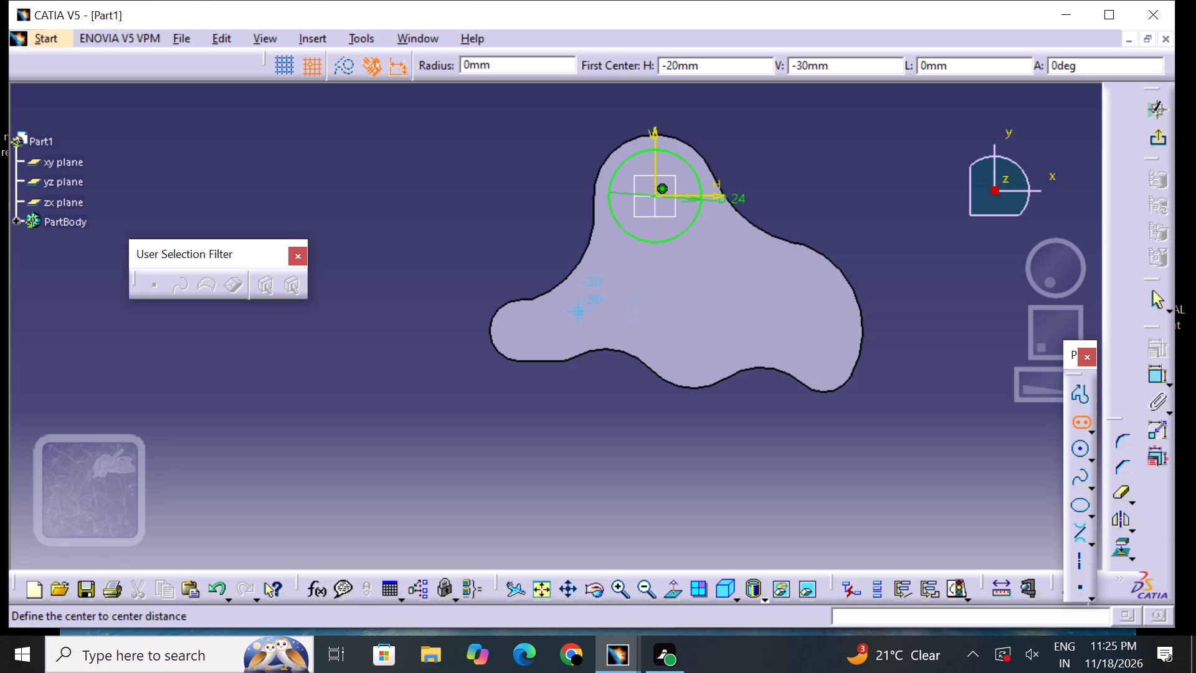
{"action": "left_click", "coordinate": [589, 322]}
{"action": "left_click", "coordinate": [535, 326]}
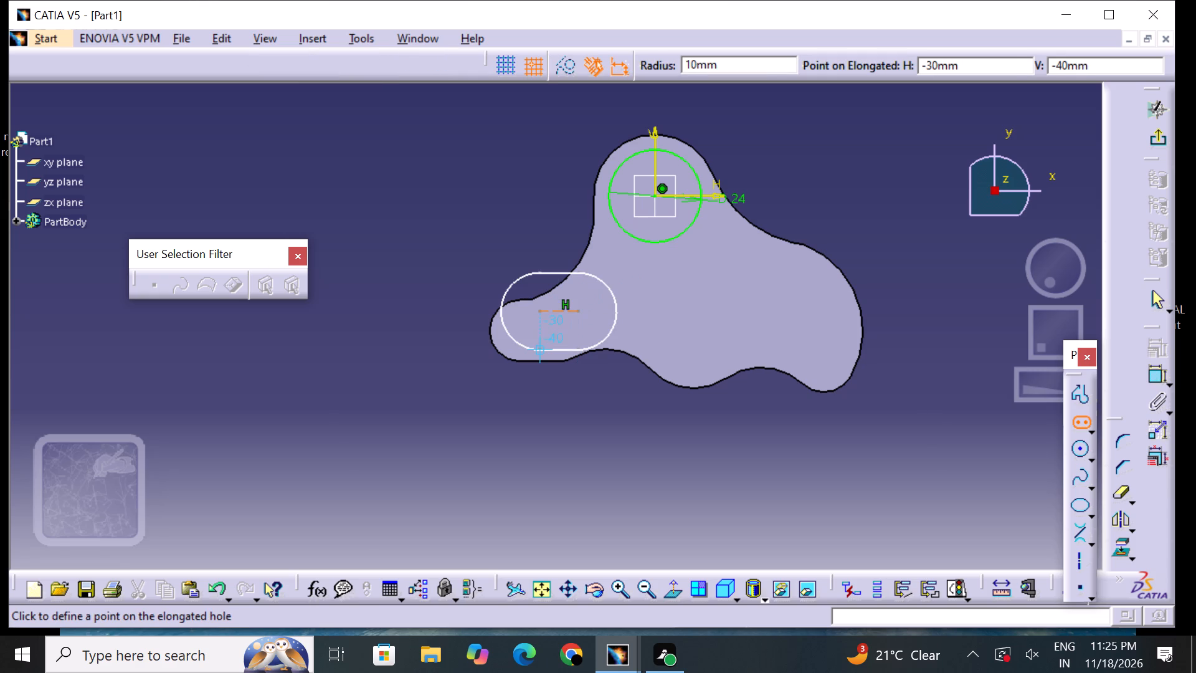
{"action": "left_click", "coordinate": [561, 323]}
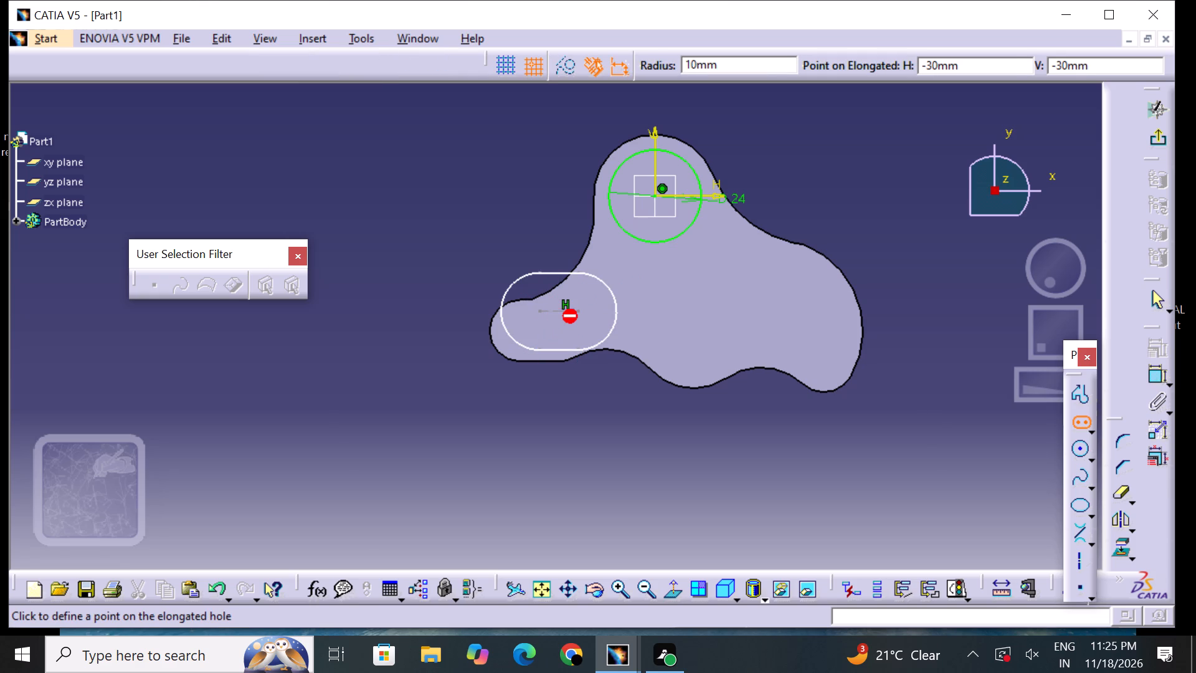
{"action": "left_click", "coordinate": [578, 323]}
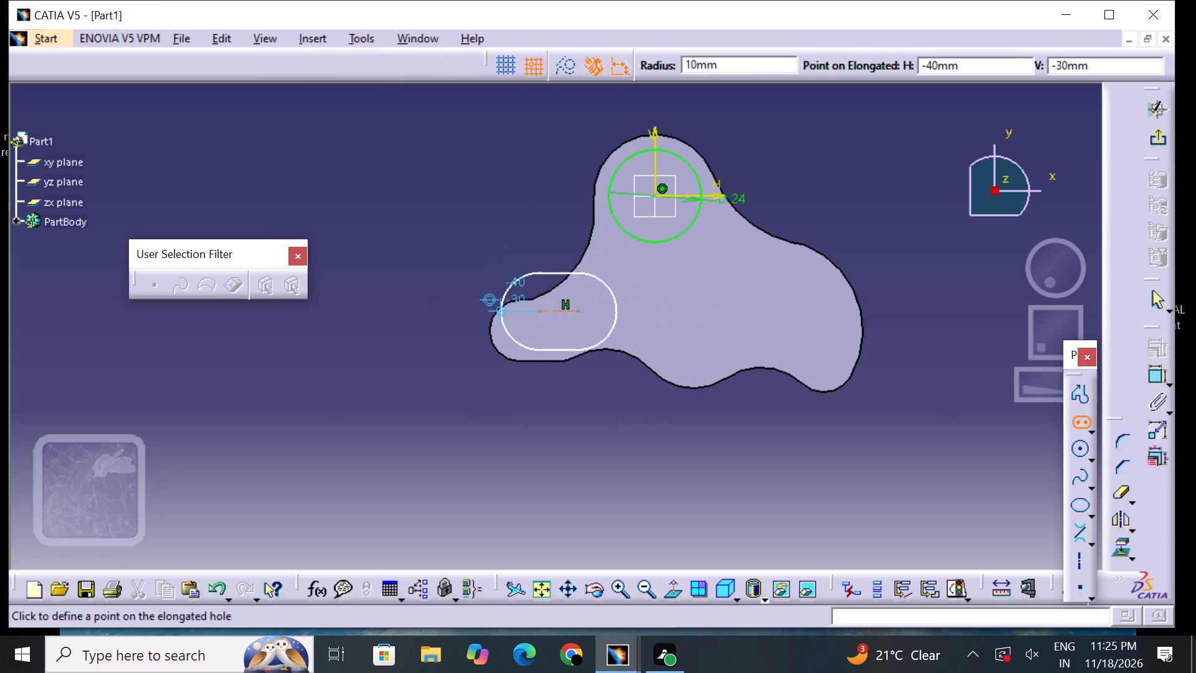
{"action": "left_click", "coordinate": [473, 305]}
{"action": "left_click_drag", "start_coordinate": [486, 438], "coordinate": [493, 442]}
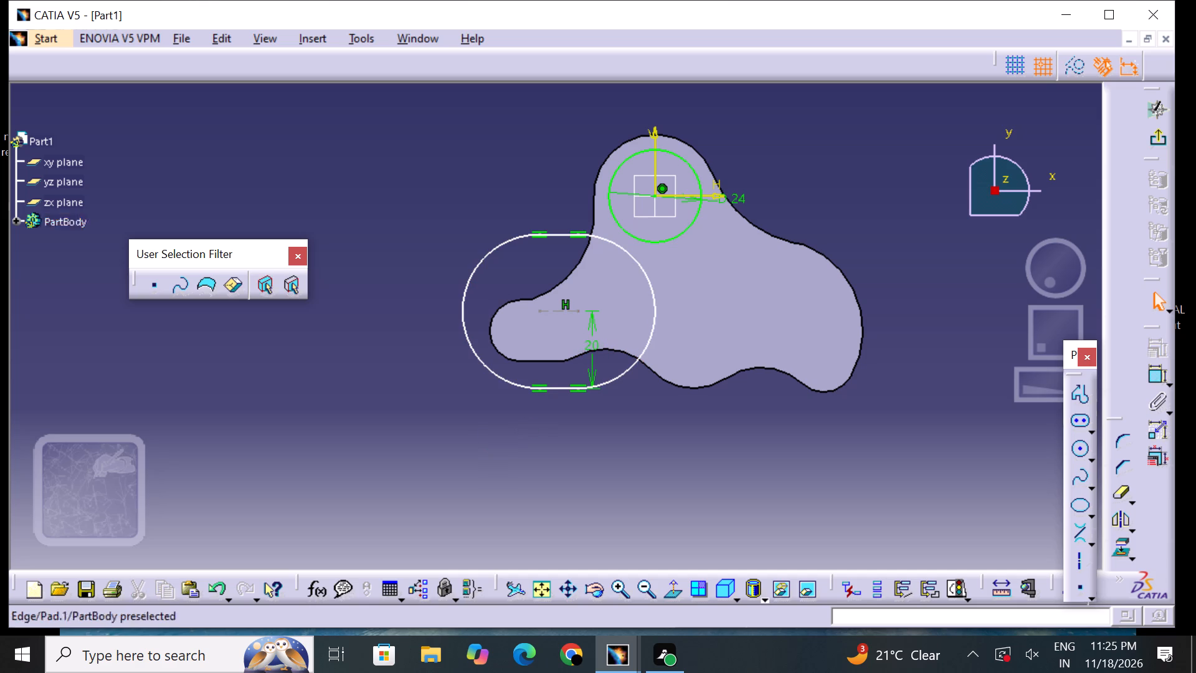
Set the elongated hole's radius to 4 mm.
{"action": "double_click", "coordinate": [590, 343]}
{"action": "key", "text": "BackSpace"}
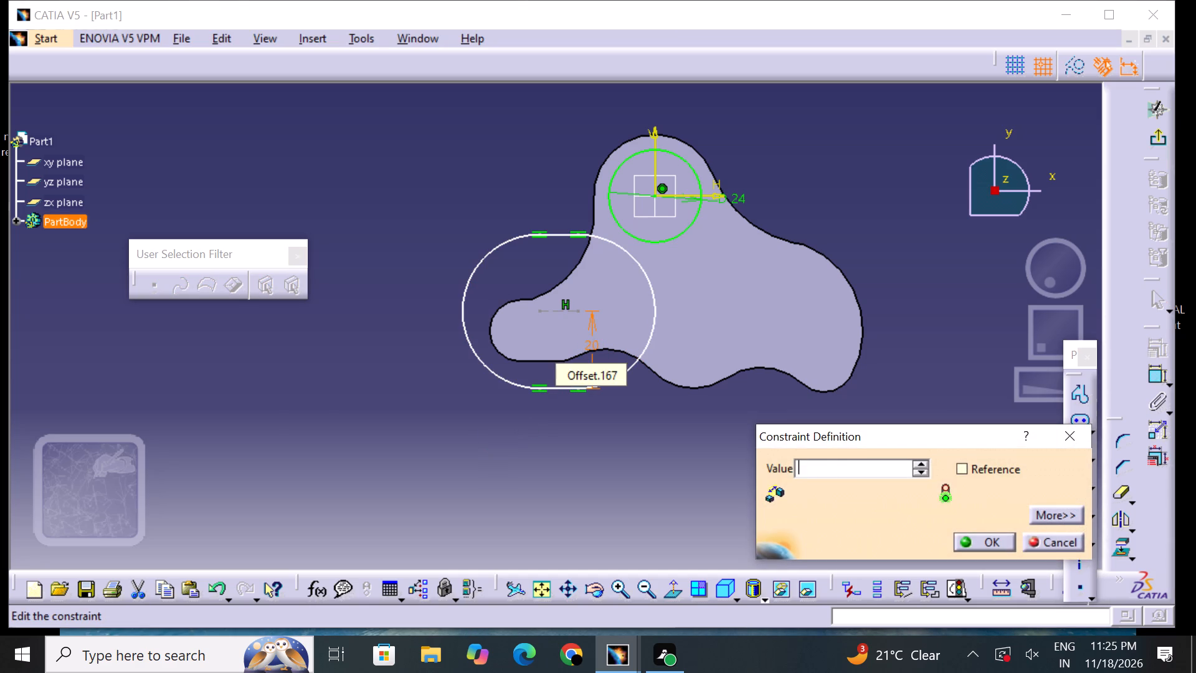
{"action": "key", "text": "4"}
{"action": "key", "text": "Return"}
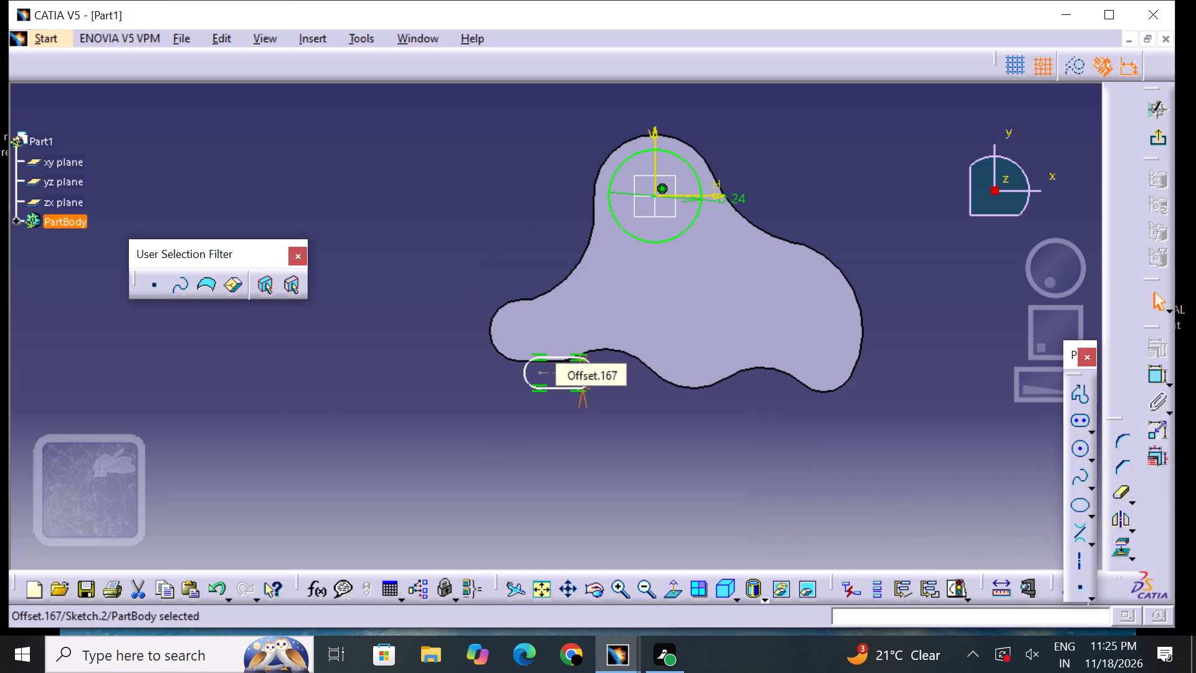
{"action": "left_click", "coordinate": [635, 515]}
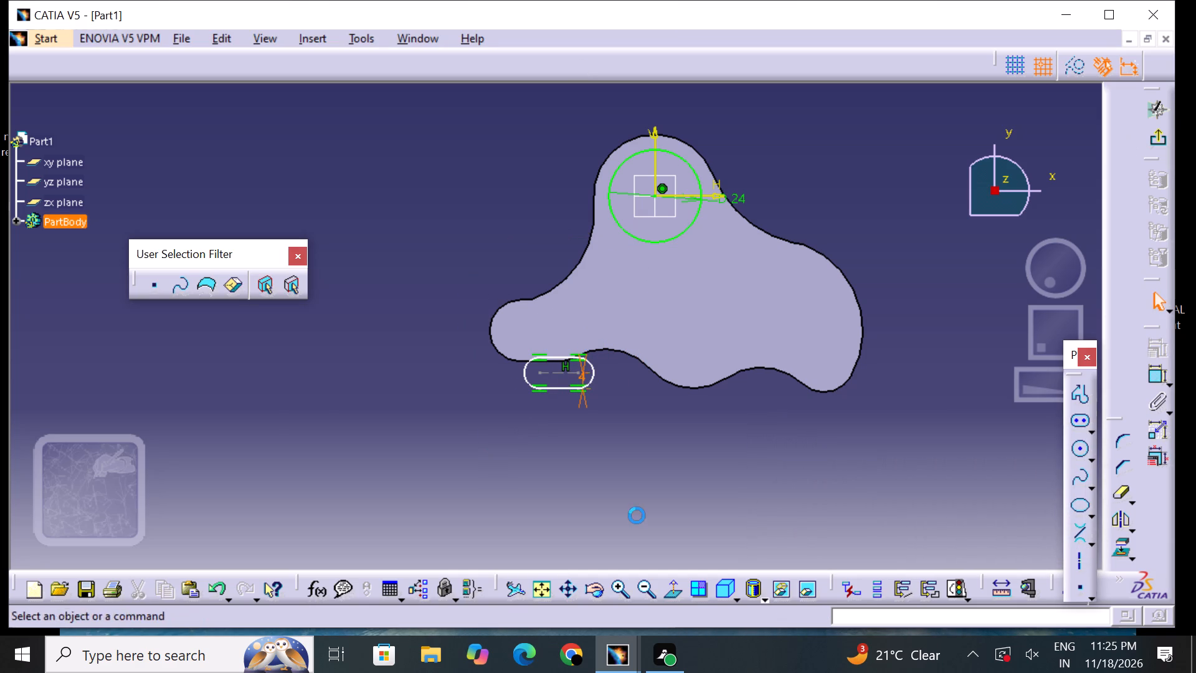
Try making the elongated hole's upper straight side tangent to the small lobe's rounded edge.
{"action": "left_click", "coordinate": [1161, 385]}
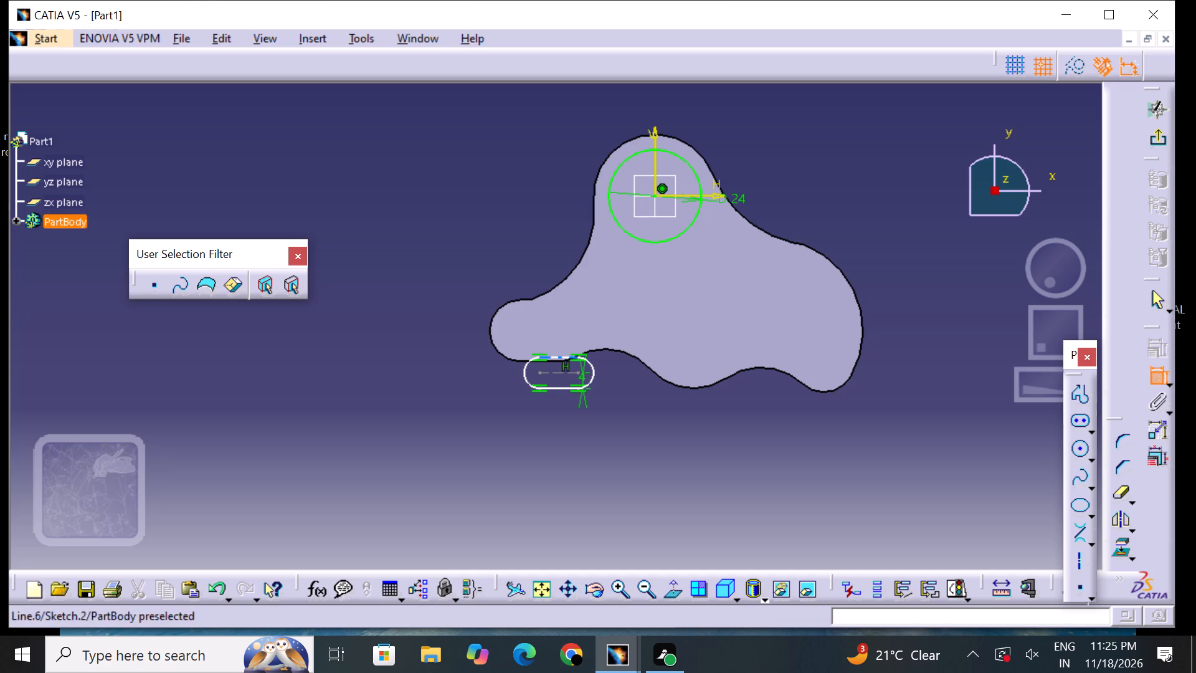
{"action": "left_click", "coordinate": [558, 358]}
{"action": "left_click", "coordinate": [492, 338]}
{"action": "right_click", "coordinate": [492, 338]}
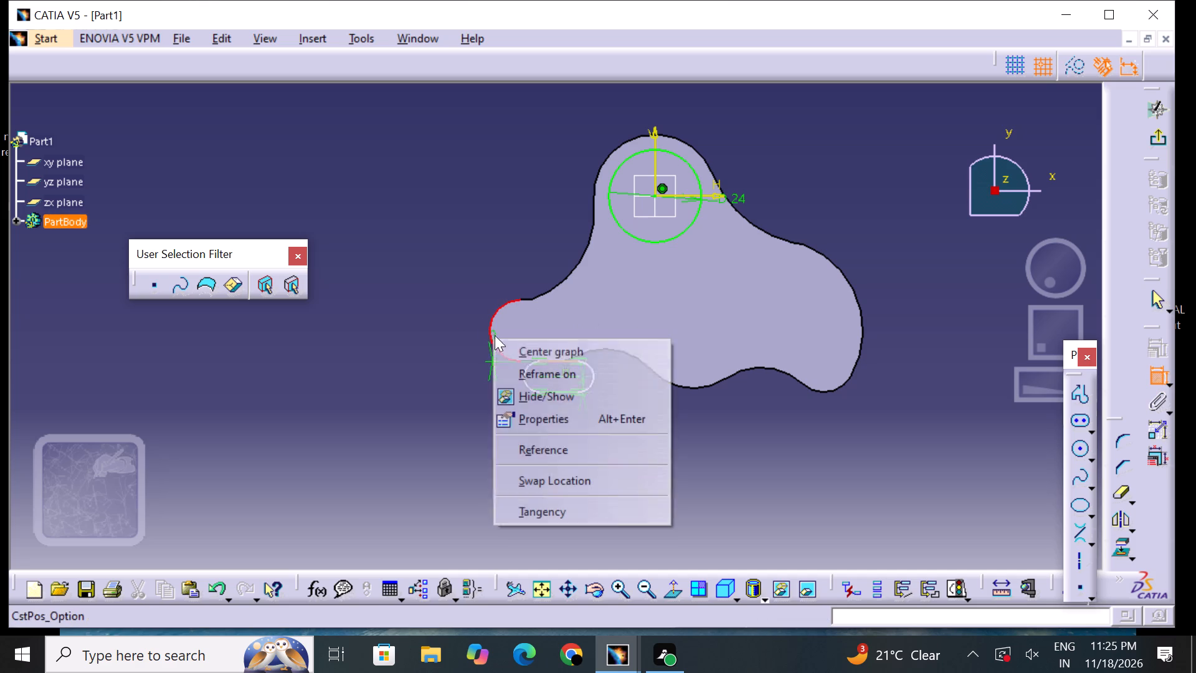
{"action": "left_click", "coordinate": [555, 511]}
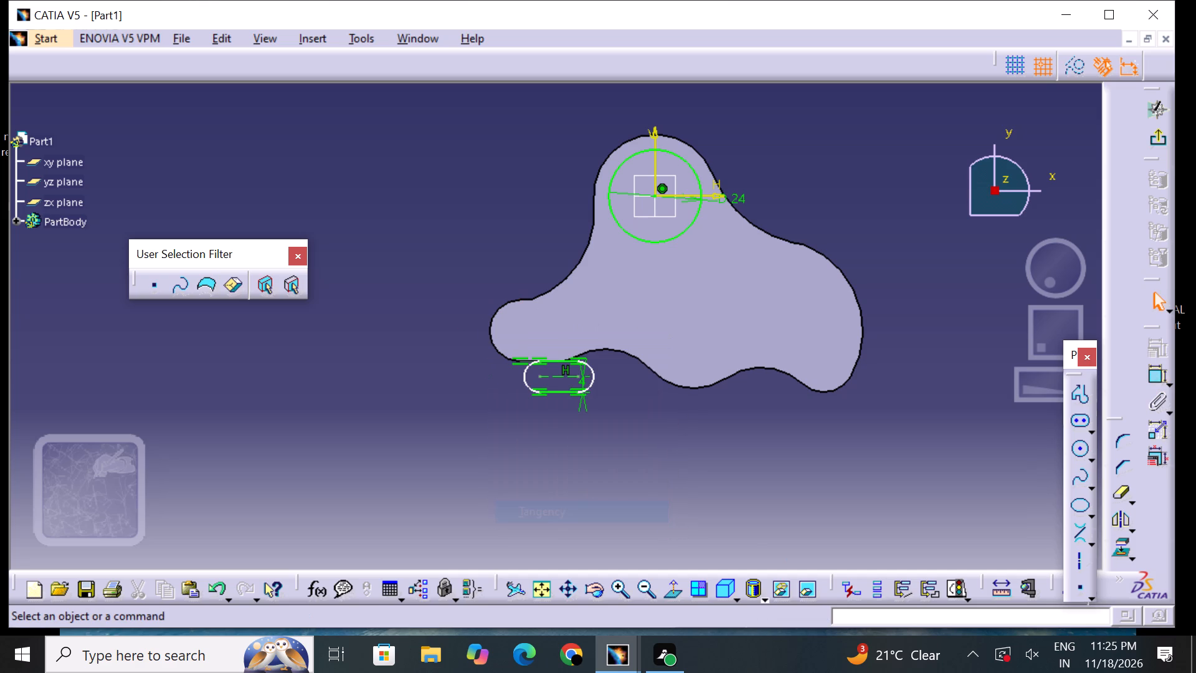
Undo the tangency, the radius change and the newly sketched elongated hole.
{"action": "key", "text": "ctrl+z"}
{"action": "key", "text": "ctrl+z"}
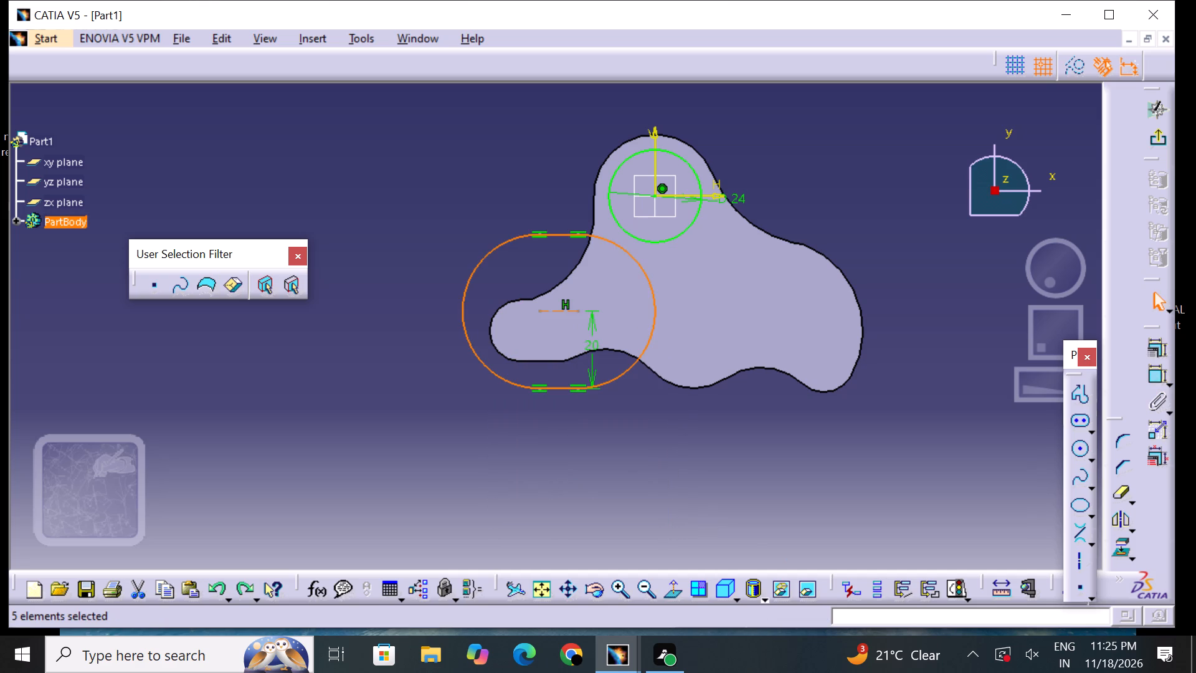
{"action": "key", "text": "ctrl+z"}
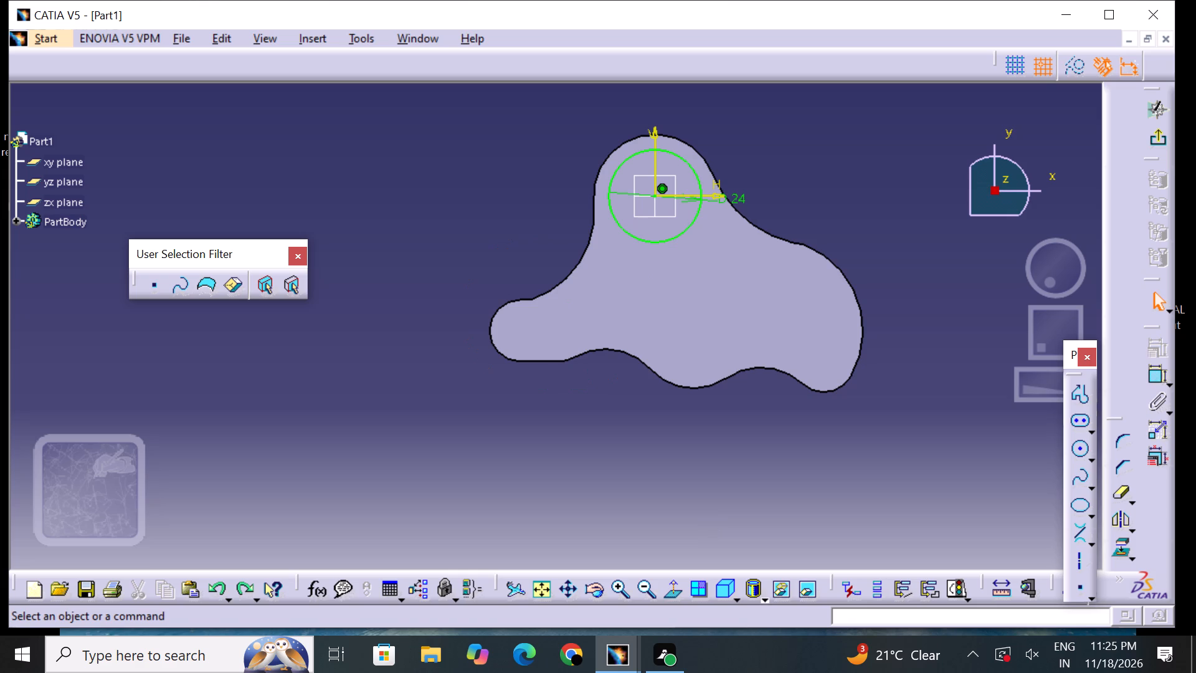
Sketch a circle about 44.7 mm in diameter overlapping the pad's lower middle lobe, centred below the pad.
{"action": "left_click", "coordinate": [1088, 456]}
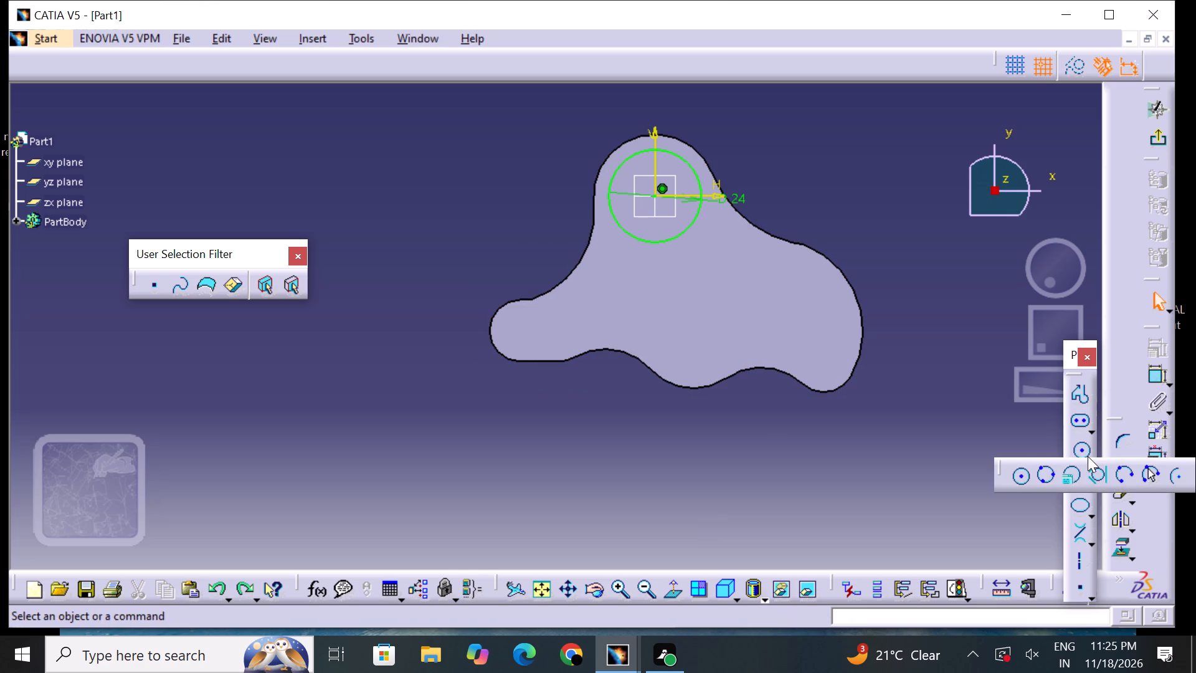
{"action": "left_click", "coordinate": [1018, 471]}
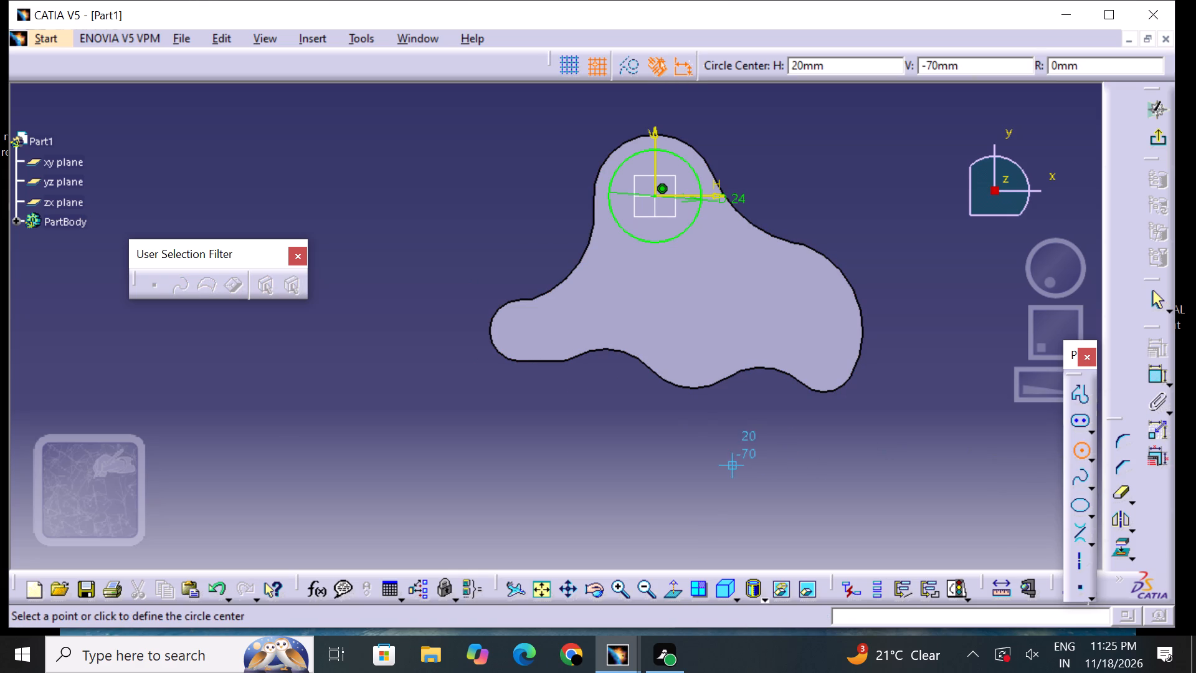
{"action": "left_click_drag", "start_coordinate": [691, 437], "coordinate": [698, 449]}
{"action": "left_click", "coordinate": [717, 489]}
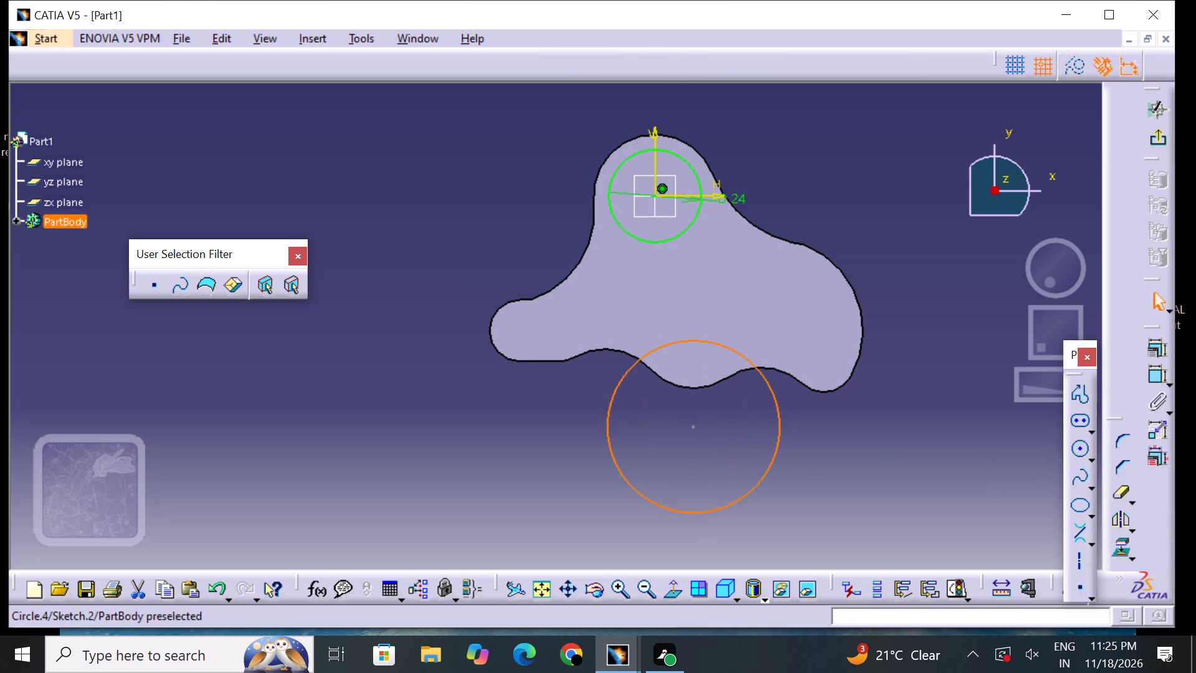
{"action": "left_click_drag", "start_coordinate": [865, 502], "coordinate": [871, 505]}
Dimension the new lower circle's diameter and set it to 20 mm.
{"action": "left_click", "coordinate": [1153, 377]}
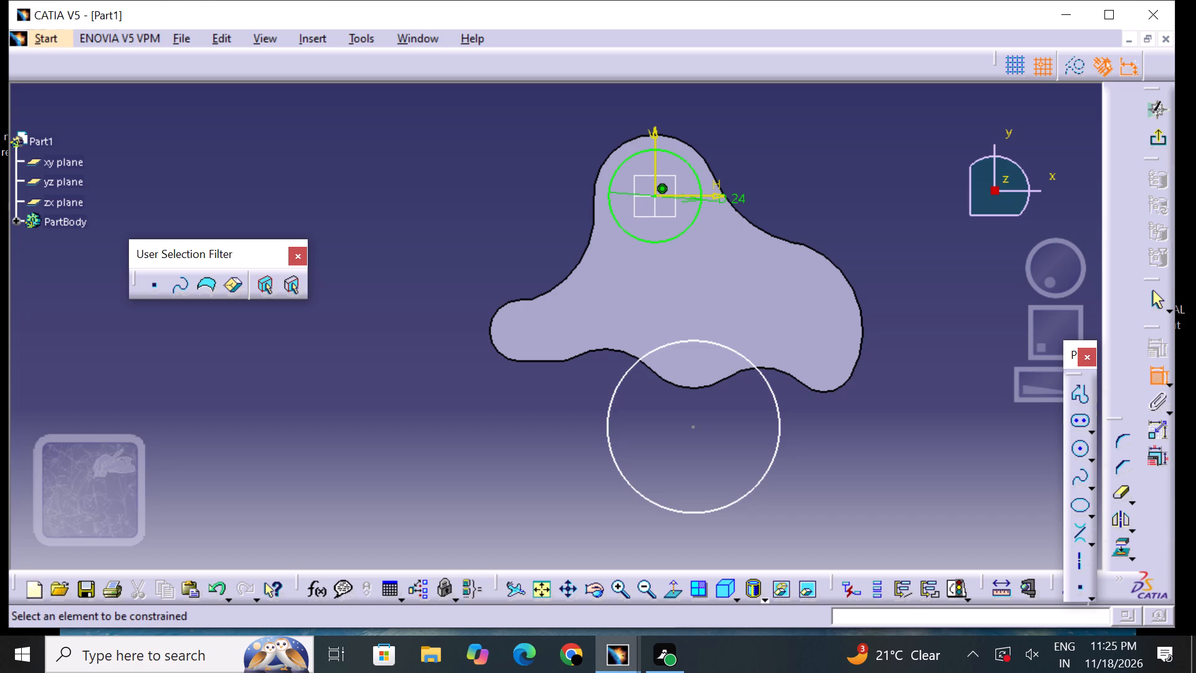
{"action": "left_click", "coordinate": [781, 438]}
{"action": "left_click", "coordinate": [819, 434]}
{"action": "double_click", "coordinate": [811, 429]}
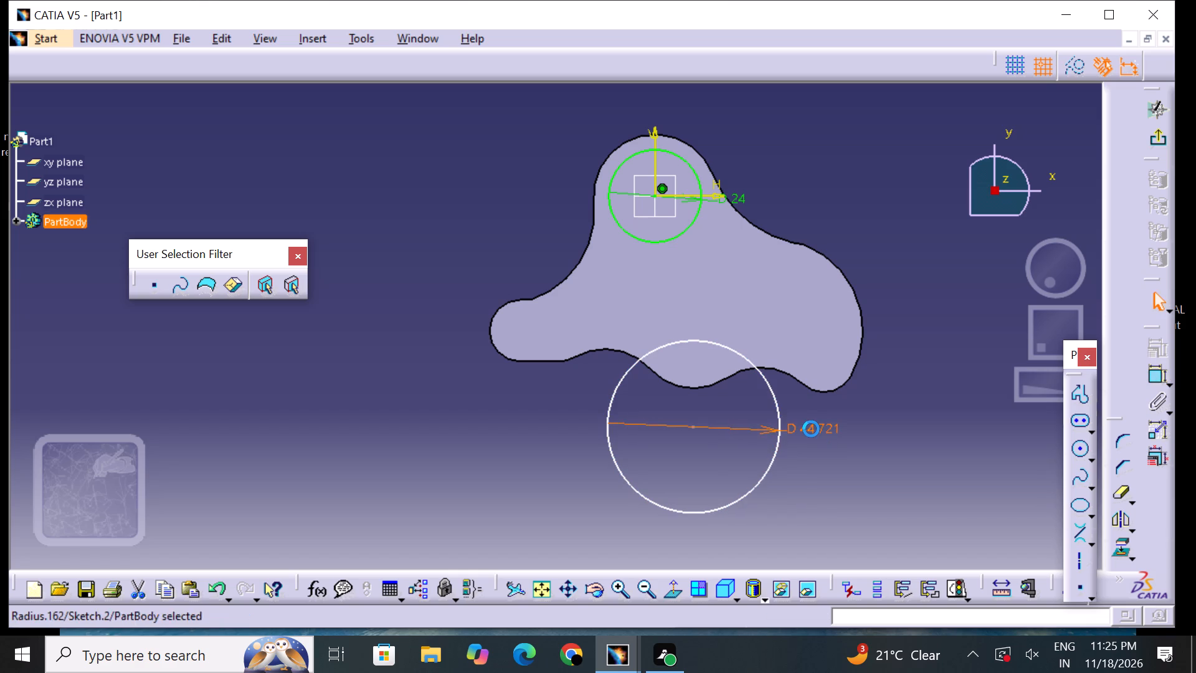
{"action": "key", "text": "BackSpace"}
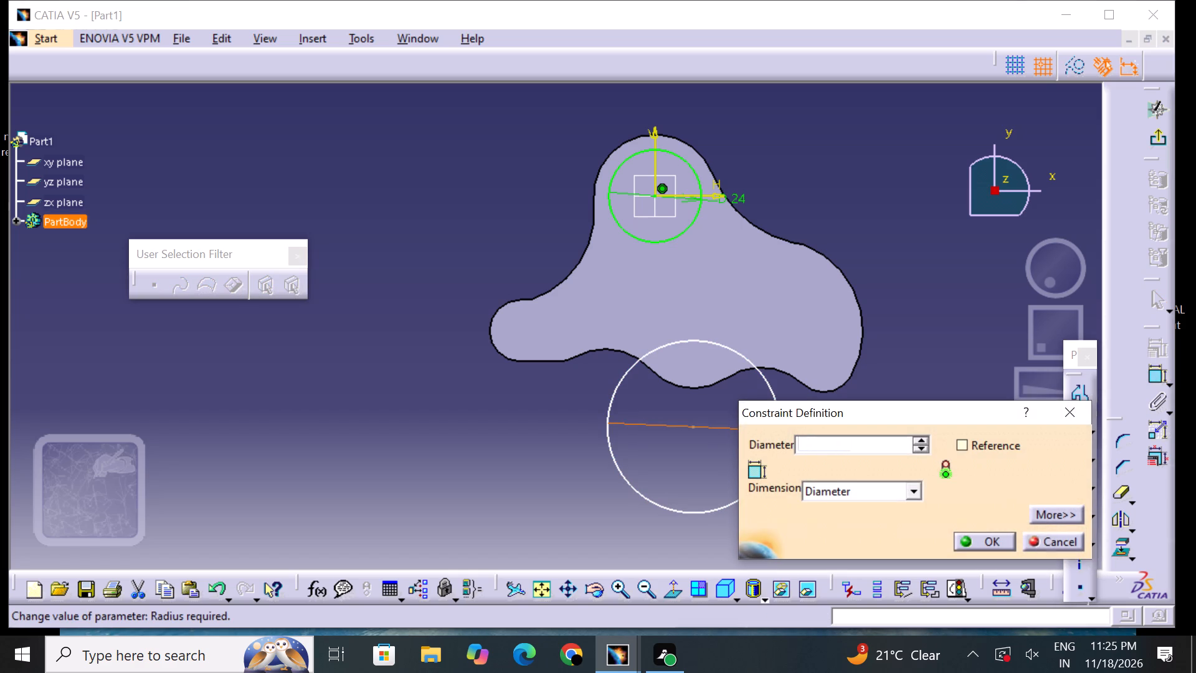
{"action": "key", "text": "2"}
{"action": "key", "text": "0"}
{"action": "key", "text": "BackSpace"}
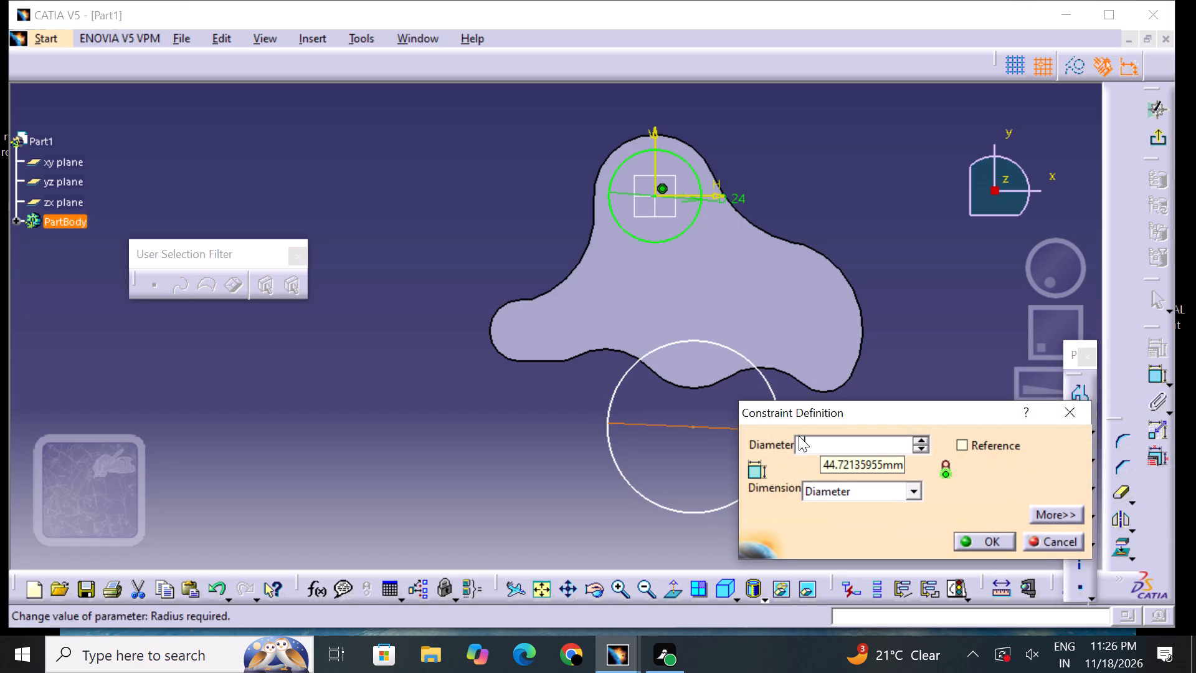
{"action": "key", "text": "2"}
{"action": "key", "text": "BackSpace"}
{"action": "key", "text": "0"}
{"action": "key", "text": "Return"}
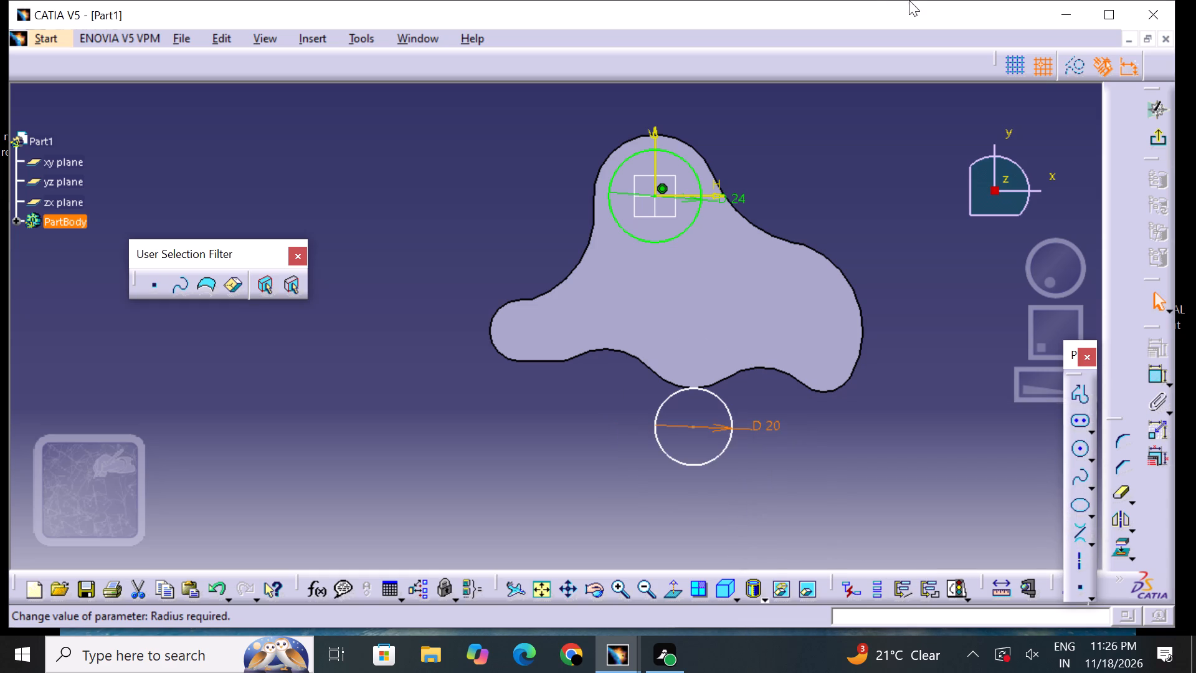
{"action": "left_click", "coordinate": [865, 527]}
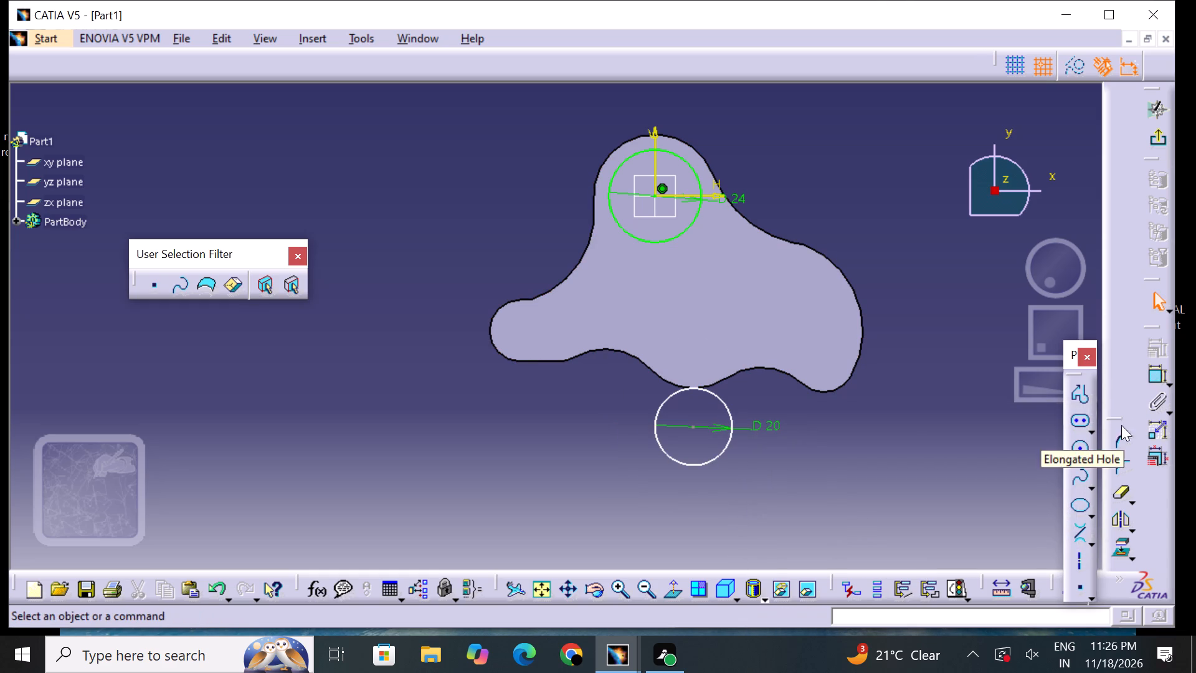
Make the 20 mm circle concentric with the rounded edge of the pad's lower middle lobe.
{"action": "left_click", "coordinate": [1162, 384]}
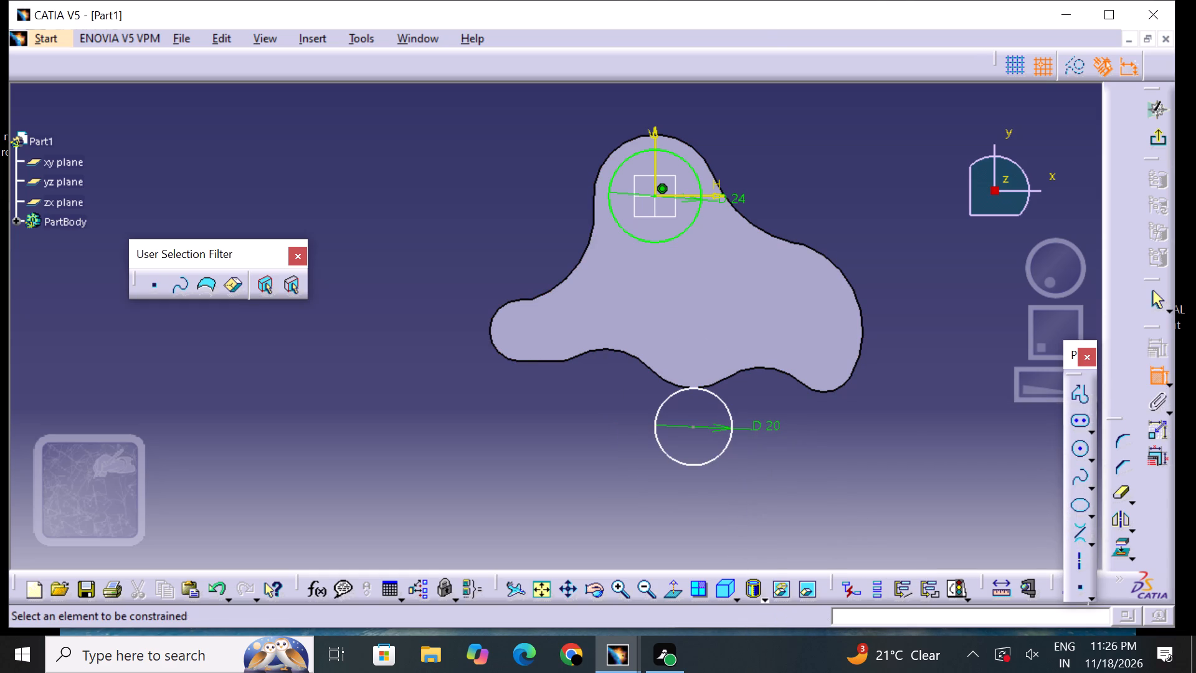
{"action": "left_click", "coordinate": [678, 395]}
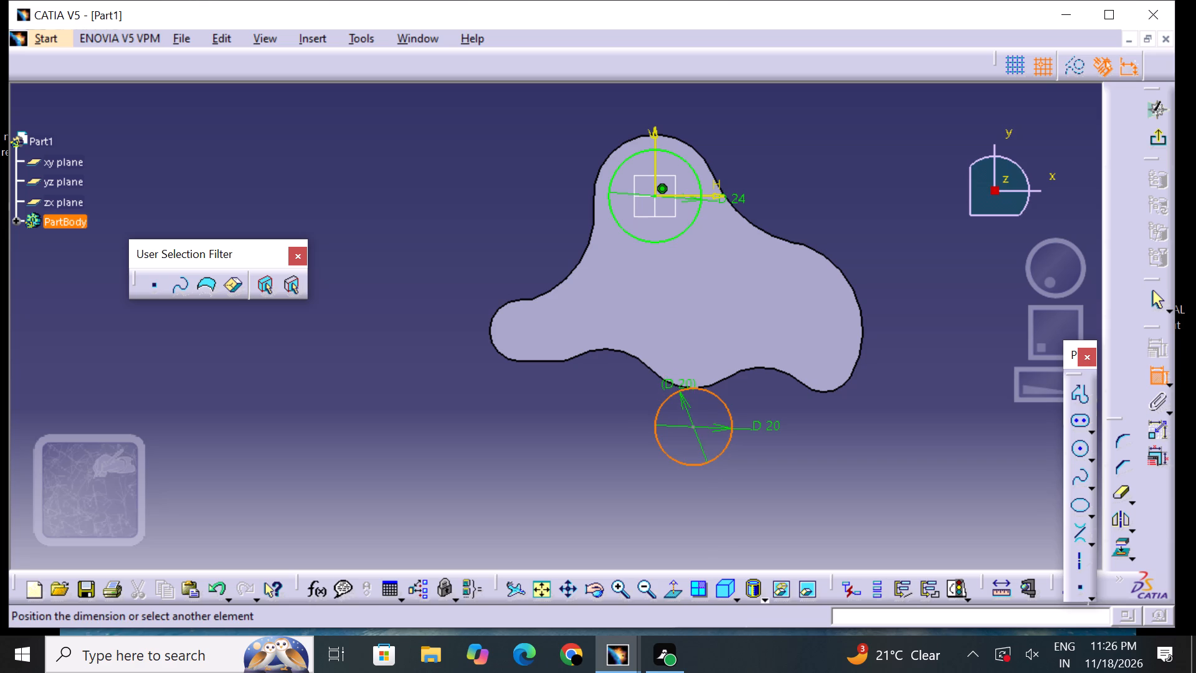
{"action": "left_click", "coordinate": [670, 383]}
{"action": "right_click", "coordinate": [670, 383]}
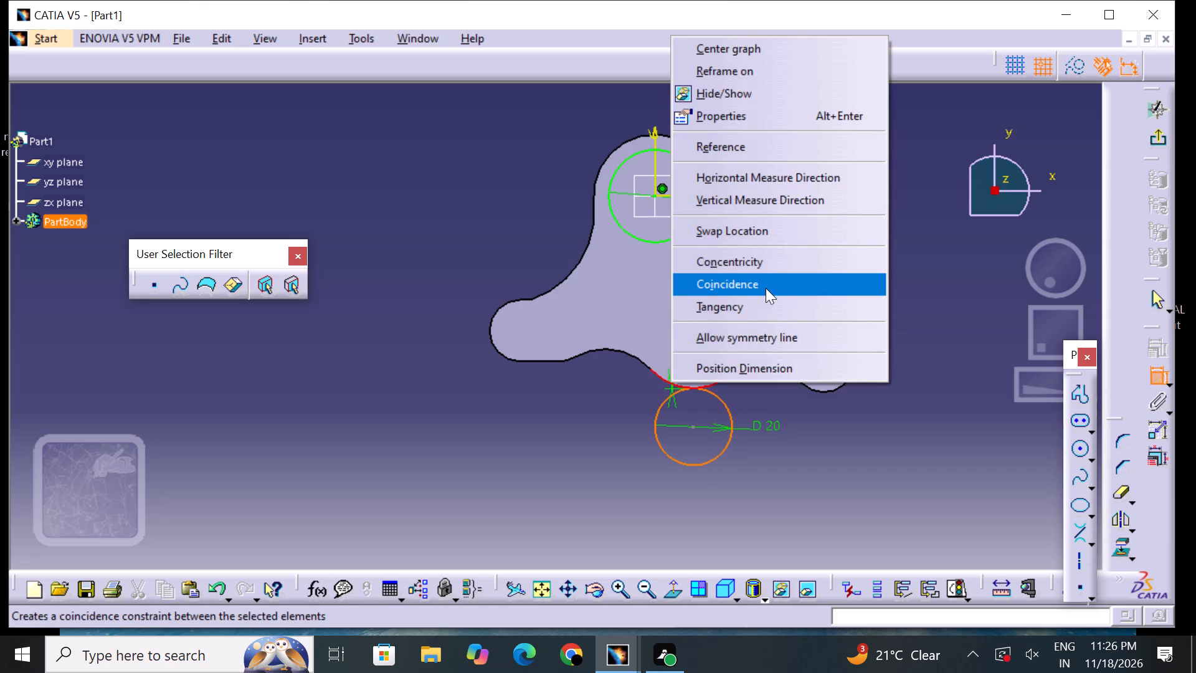
{"action": "left_click", "coordinate": [780, 260]}
{"action": "left_click", "coordinate": [725, 447]}
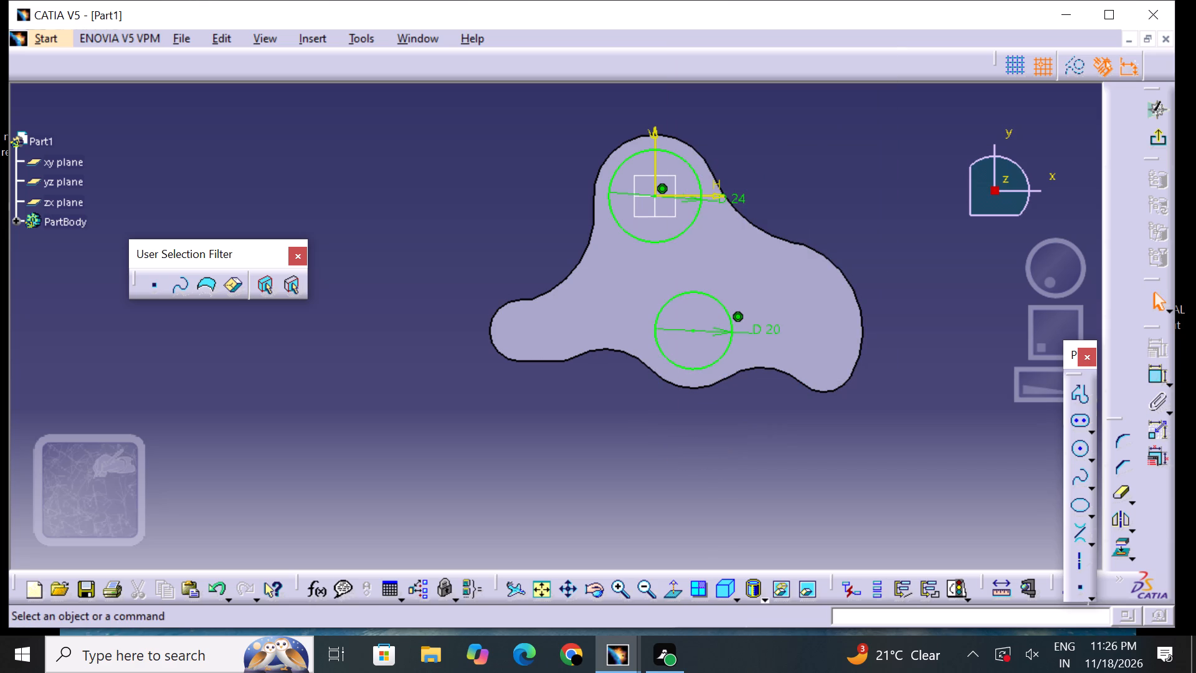
Sketch a horizontal elongated hole in the pad's left lobe, with centres about 20 mm apart and a radius of about 5 mm.
{"action": "left_click", "coordinate": [1073, 419]}
{"action": "left_click", "coordinate": [516, 328]}
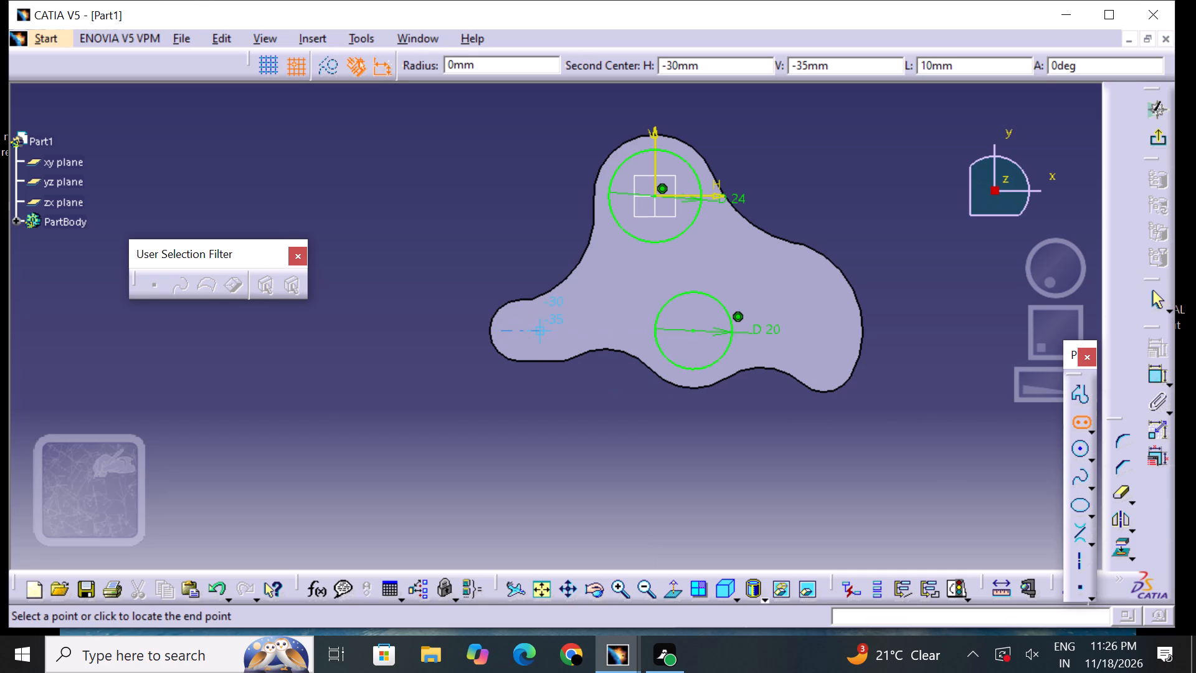
{"action": "left_click", "coordinate": [566, 327]}
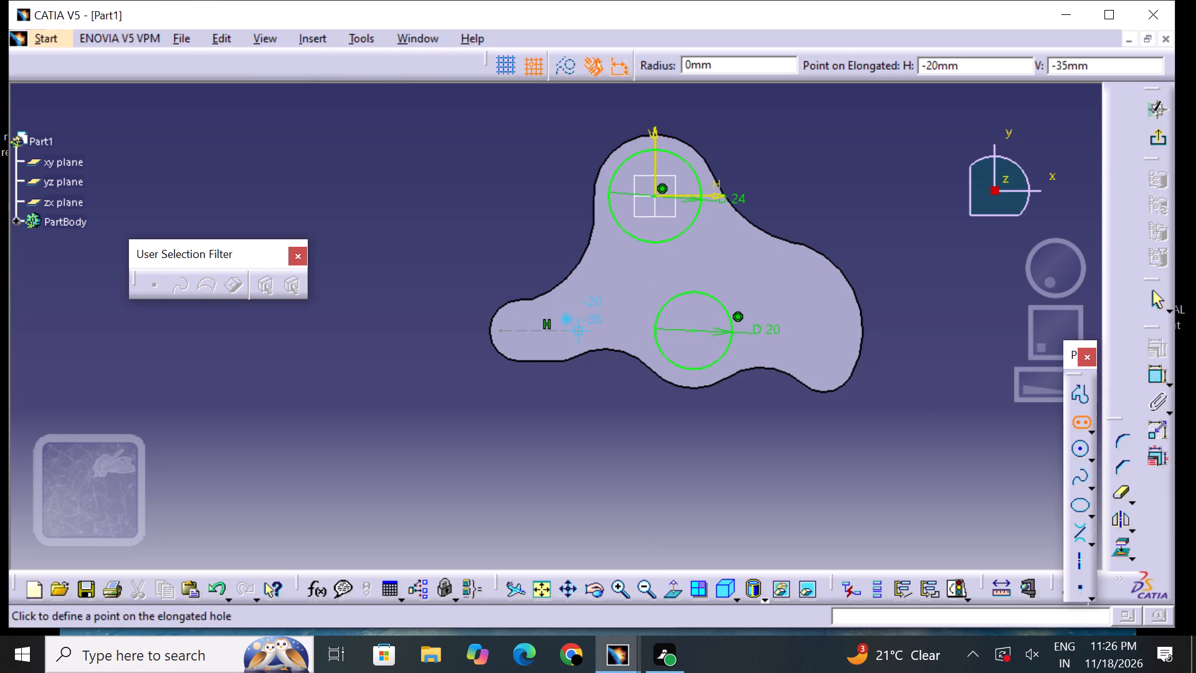
{"action": "left_click", "coordinate": [582, 307]}
{"action": "left_click", "coordinate": [580, 420]}
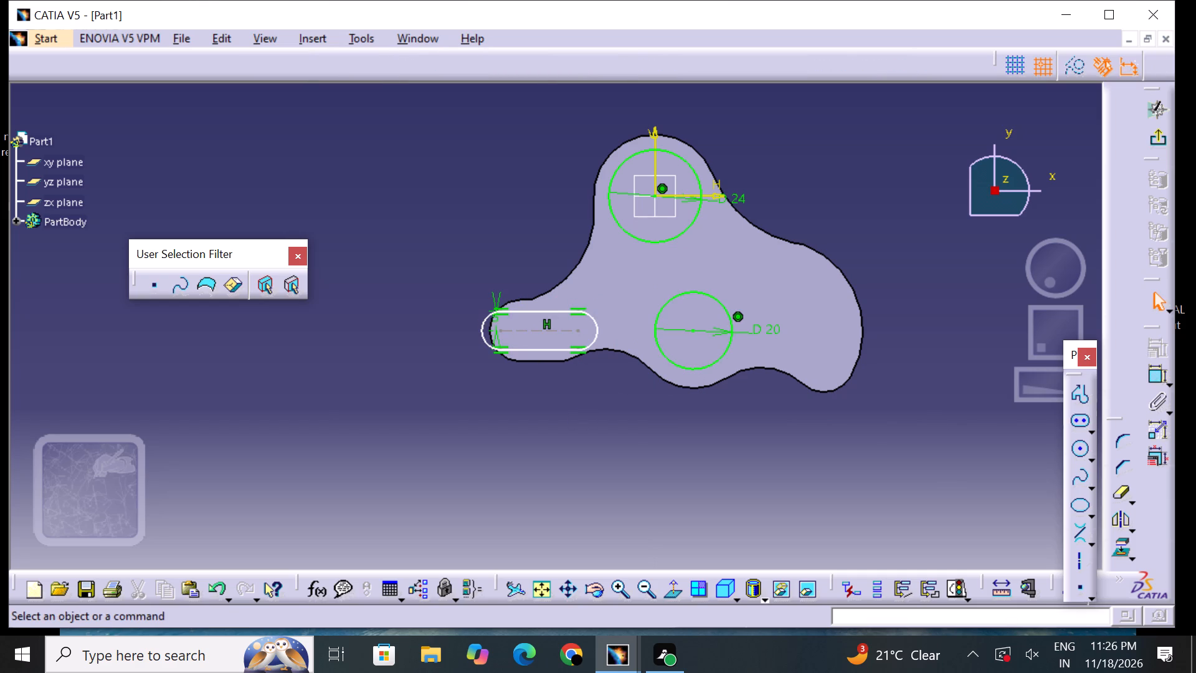
Dimension the distance between the elongated hole's two arc centres and set it to 10 mm.
{"action": "left_click", "coordinate": [1151, 378]}
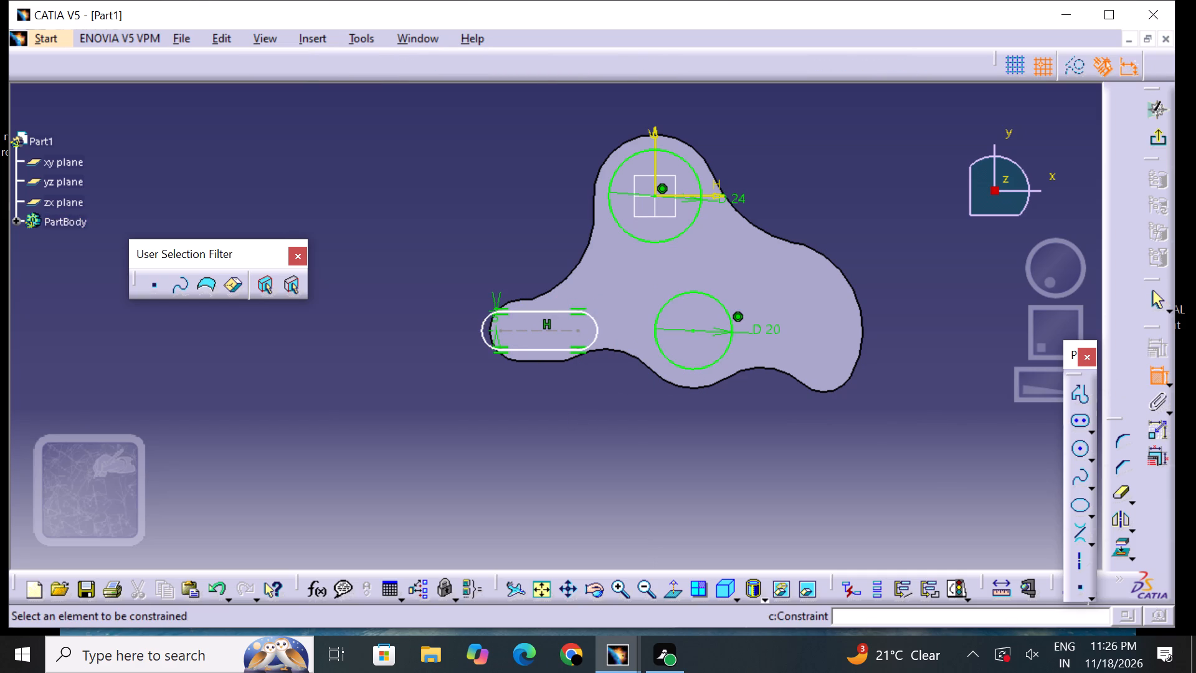
{"action": "left_click", "coordinate": [496, 330]}
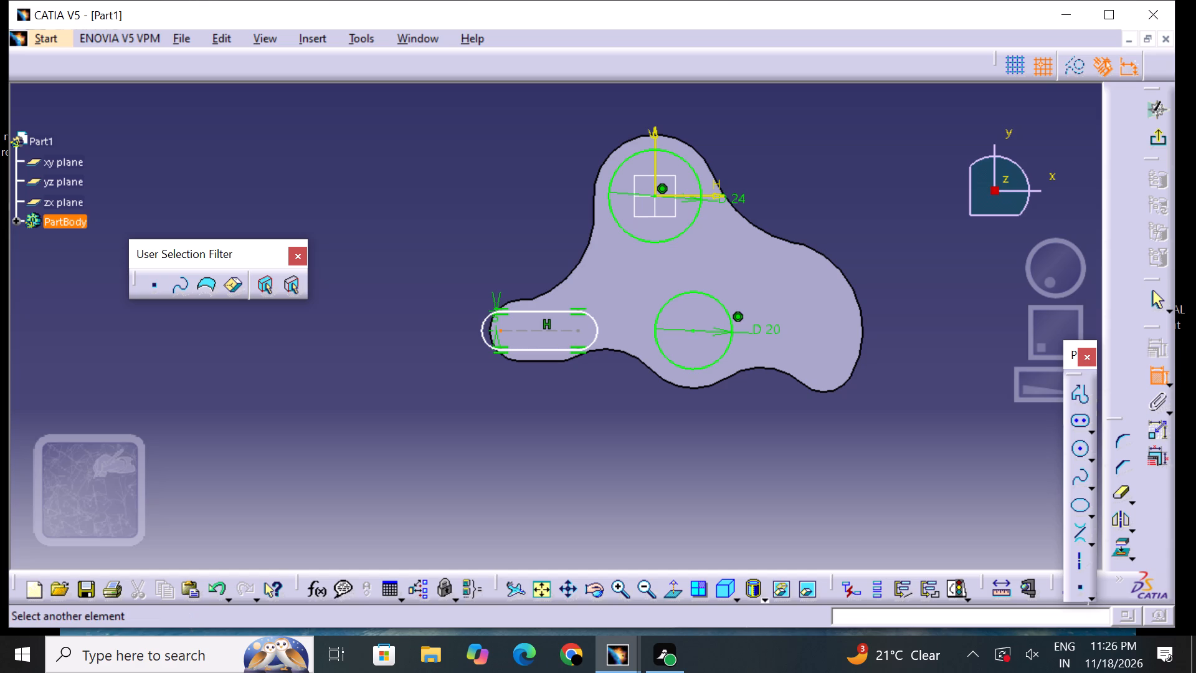
{"action": "left_click", "coordinate": [579, 332]}
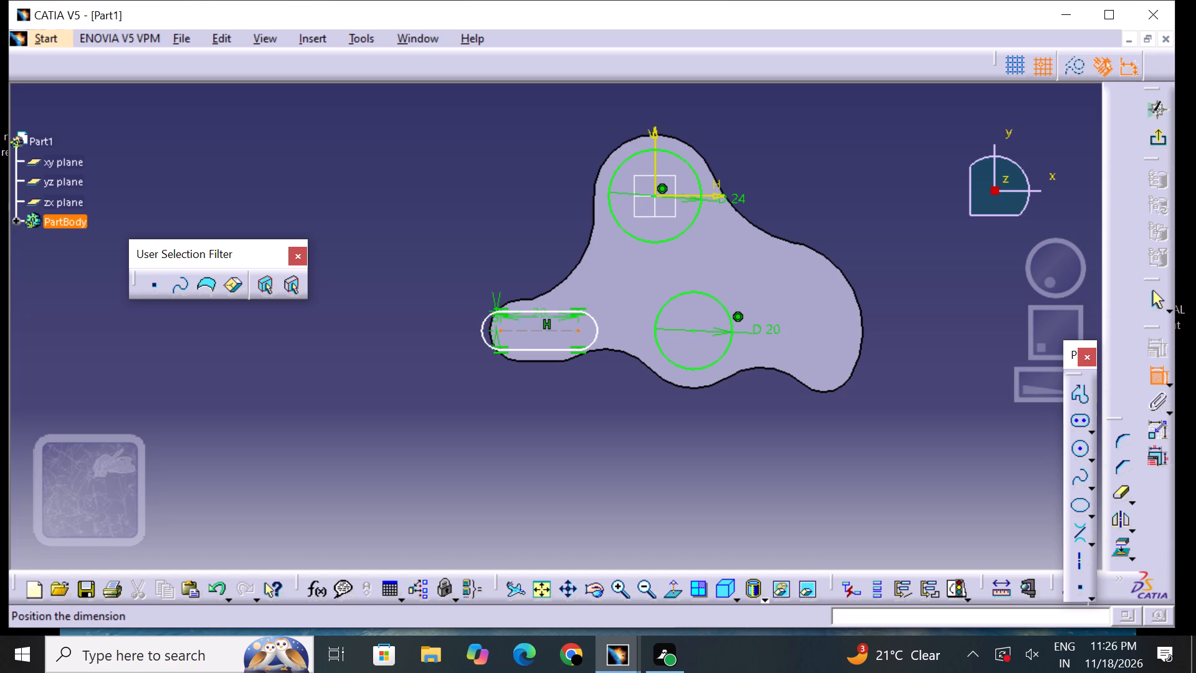
{"action": "left_click", "coordinate": [529, 407]}
{"action": "double_click", "coordinate": [538, 399]}
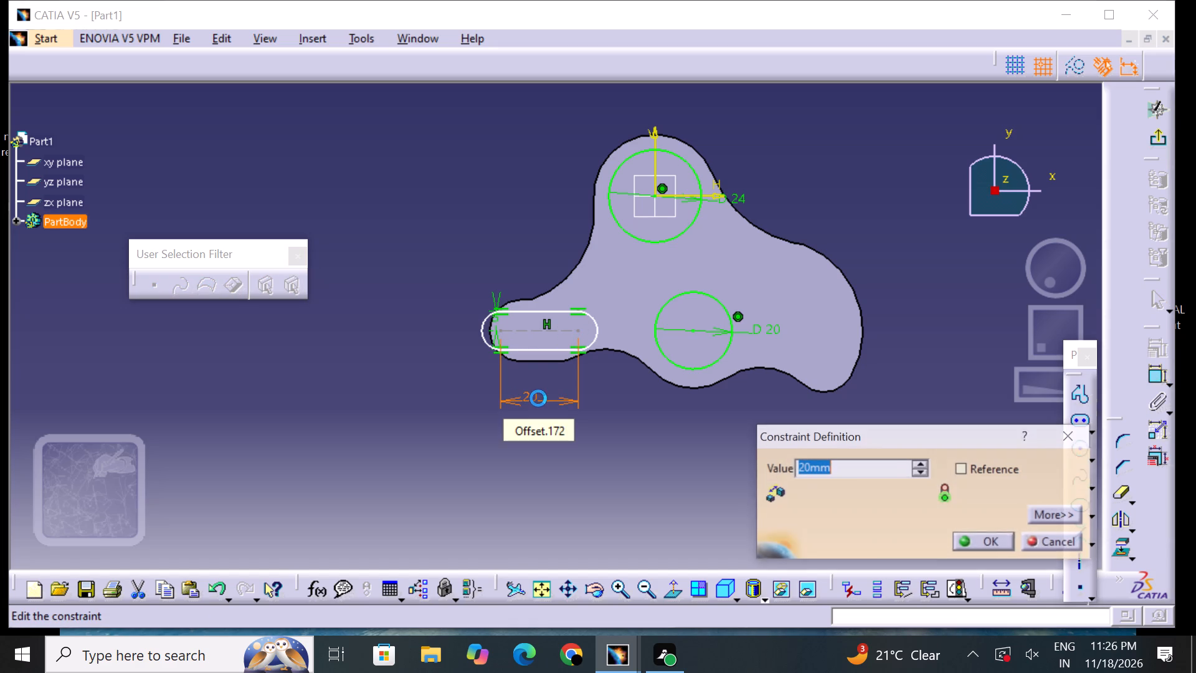
{"action": "key", "text": "BackSpace"}
{"action": "type", "text": "10"}
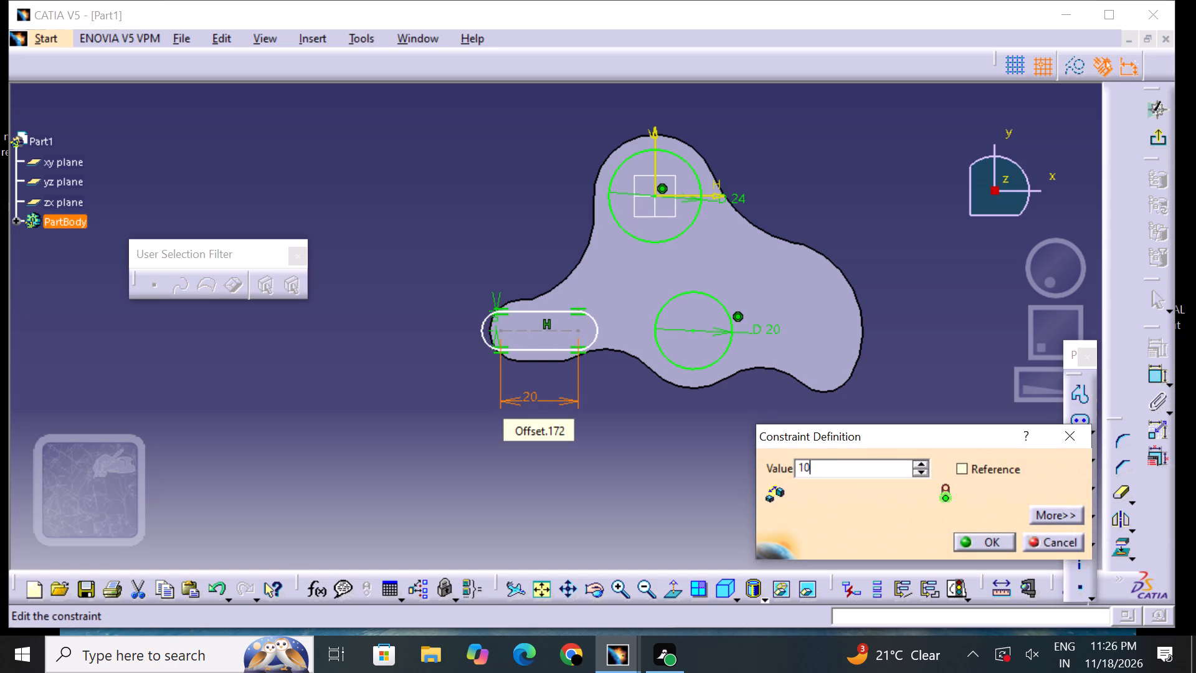
{"action": "key", "text": "Return"}
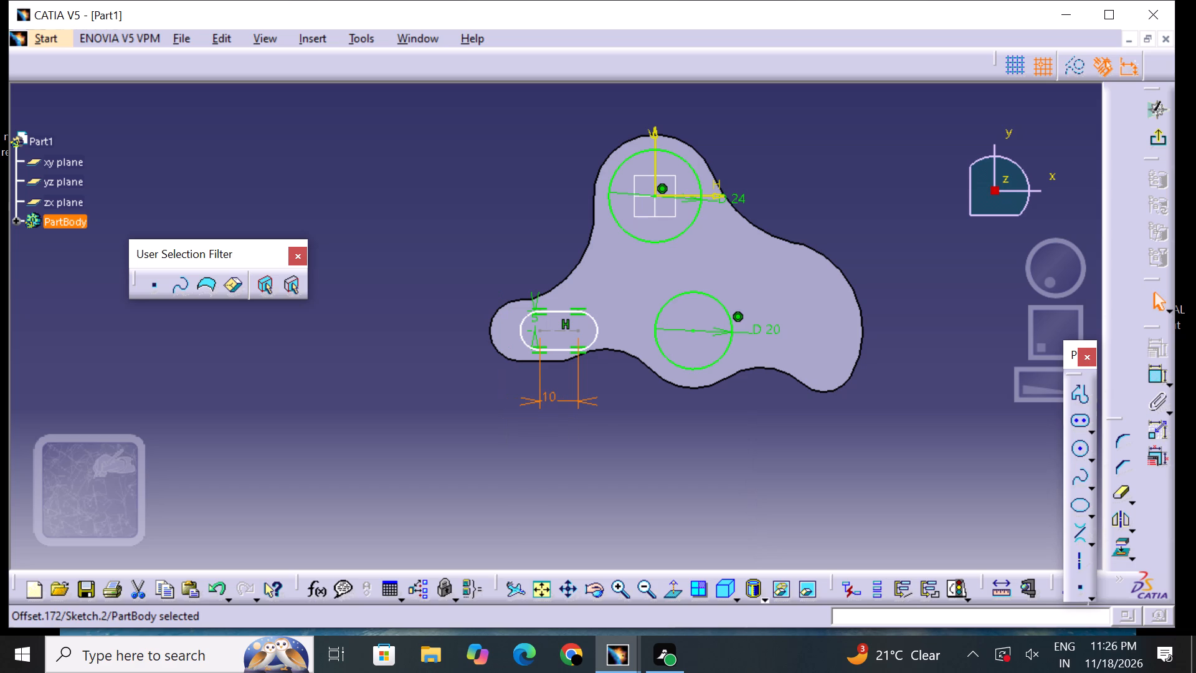
{"action": "left_click", "coordinate": [591, 425]}
Set the elongated hole's radius dimension to 4 mm.
{"action": "left_click", "coordinate": [494, 334]}
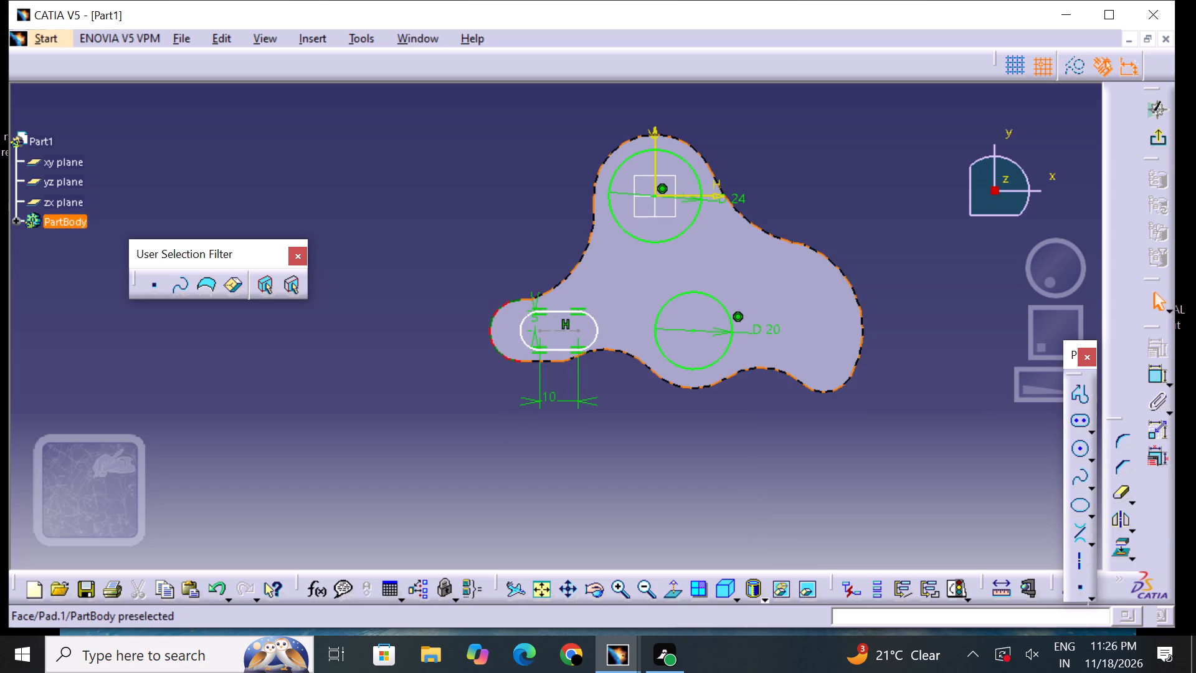
{"action": "double_click", "coordinate": [534, 318]}
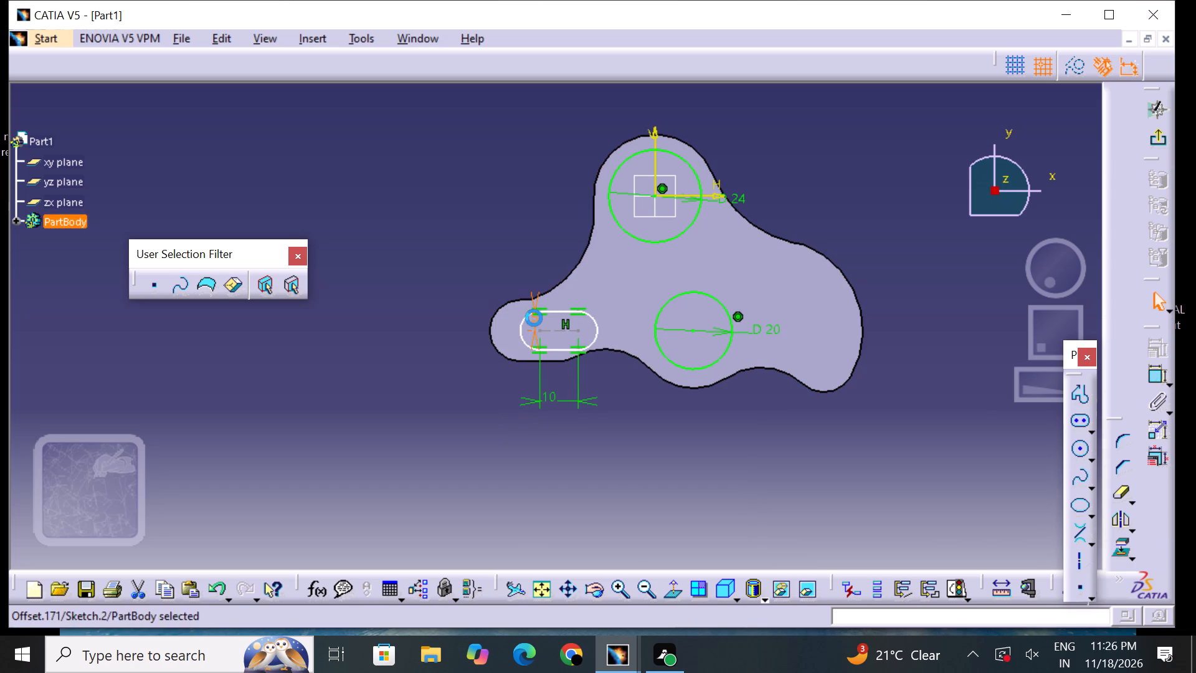
{"action": "key", "text": "BackSpace"}
{"action": "key", "text": "4"}
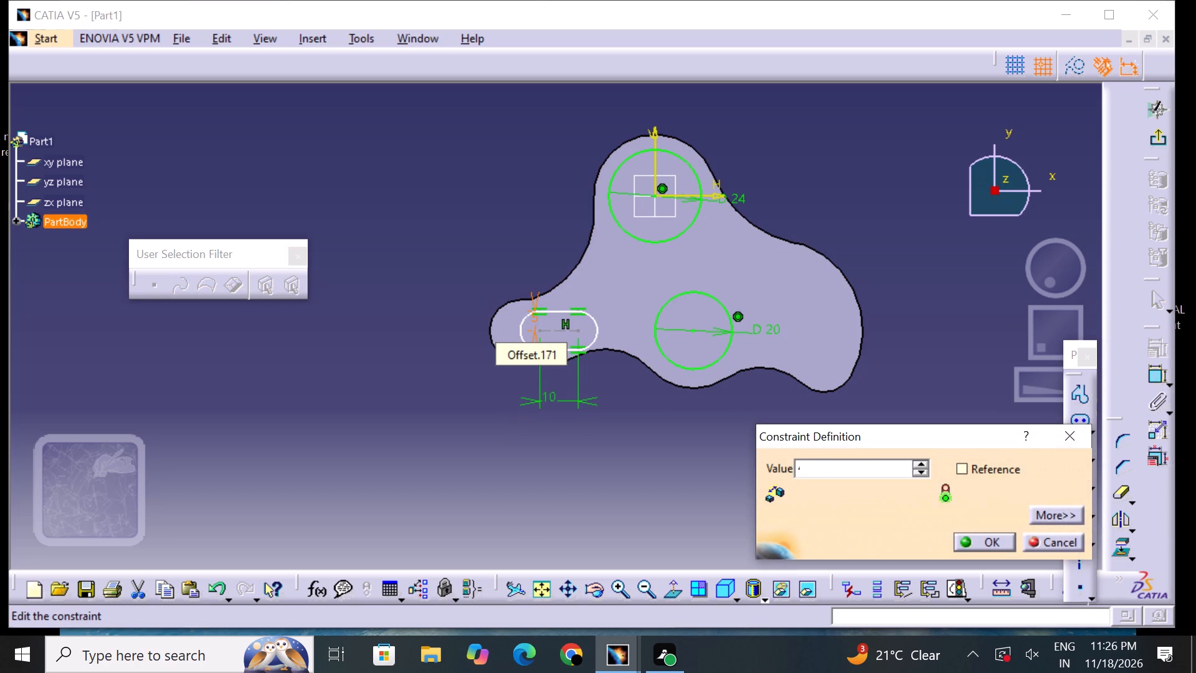
{"action": "key", "text": "Return"}
{"action": "left_click", "coordinate": [619, 444]}
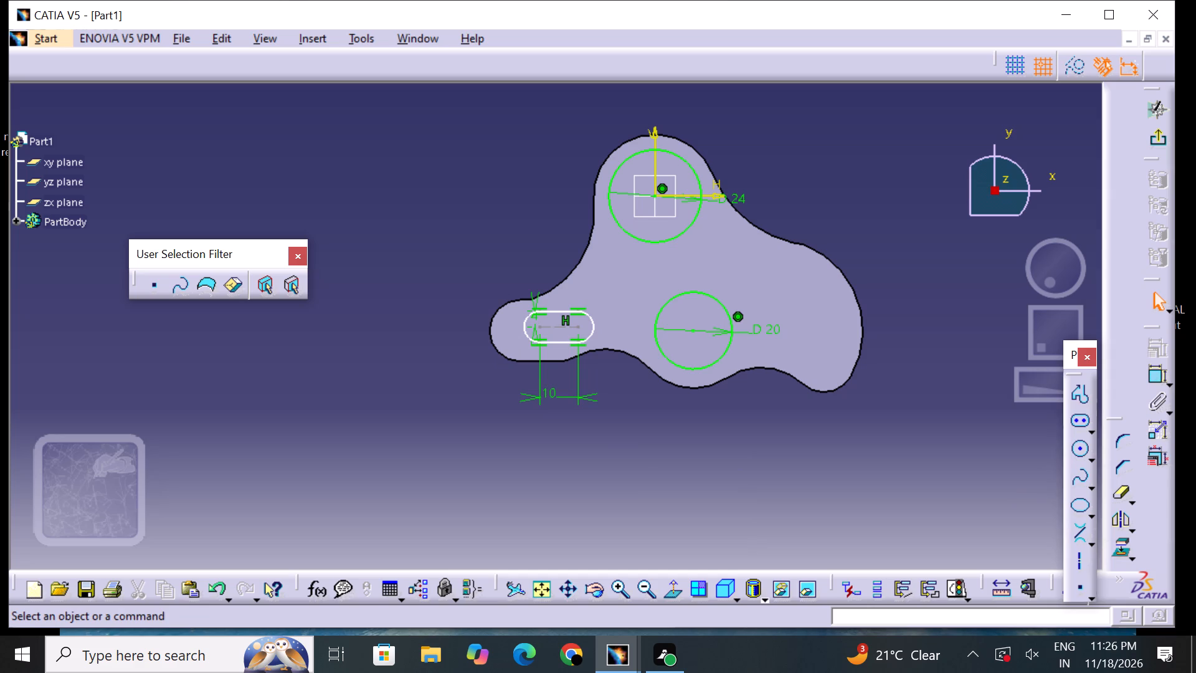
Make the elongated hole's left end arc concentric with the rounded edge of the pad's left lobe.
{"action": "left_click", "coordinate": [1148, 378]}
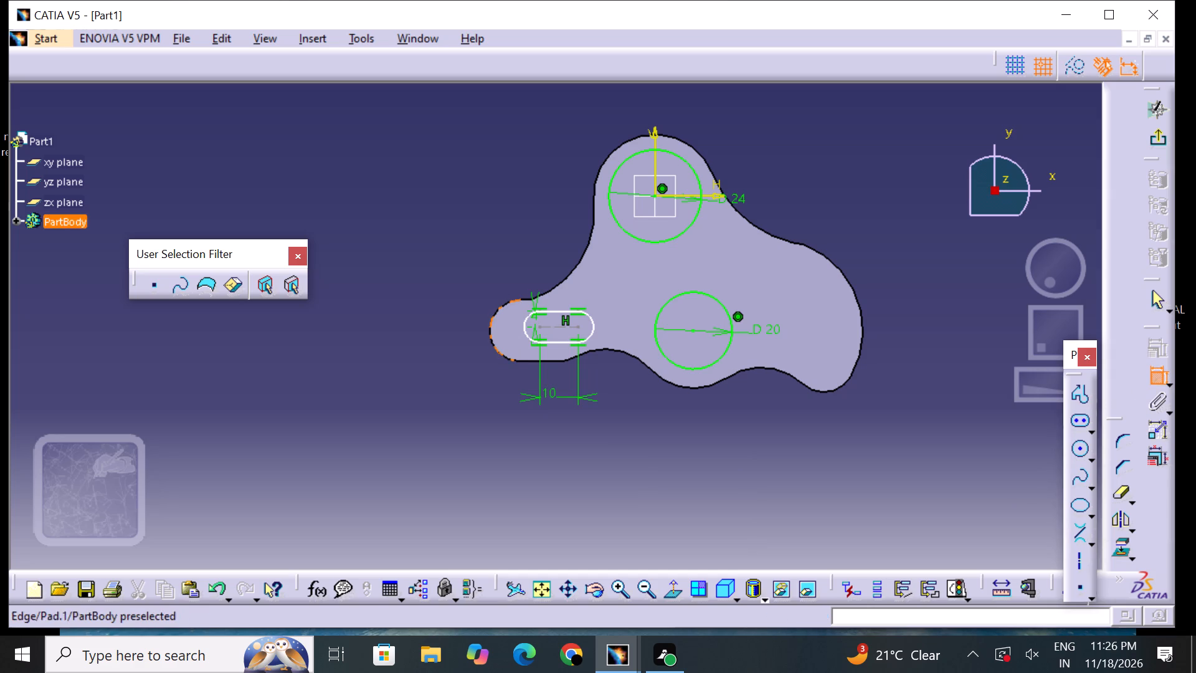
{"action": "left_click", "coordinate": [489, 323]}
{"action": "left_click", "coordinate": [528, 318]}
{"action": "right_click", "coordinate": [528, 318]}
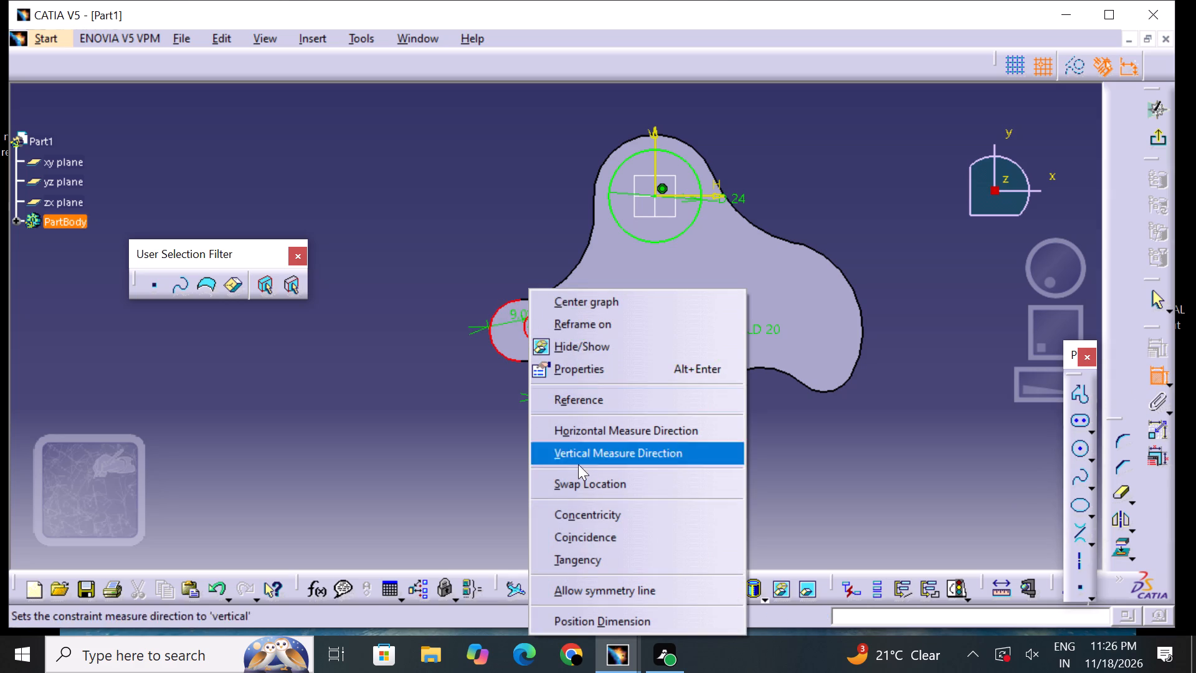
{"action": "left_click", "coordinate": [620, 520]}
{"action": "left_click", "coordinate": [672, 492]}
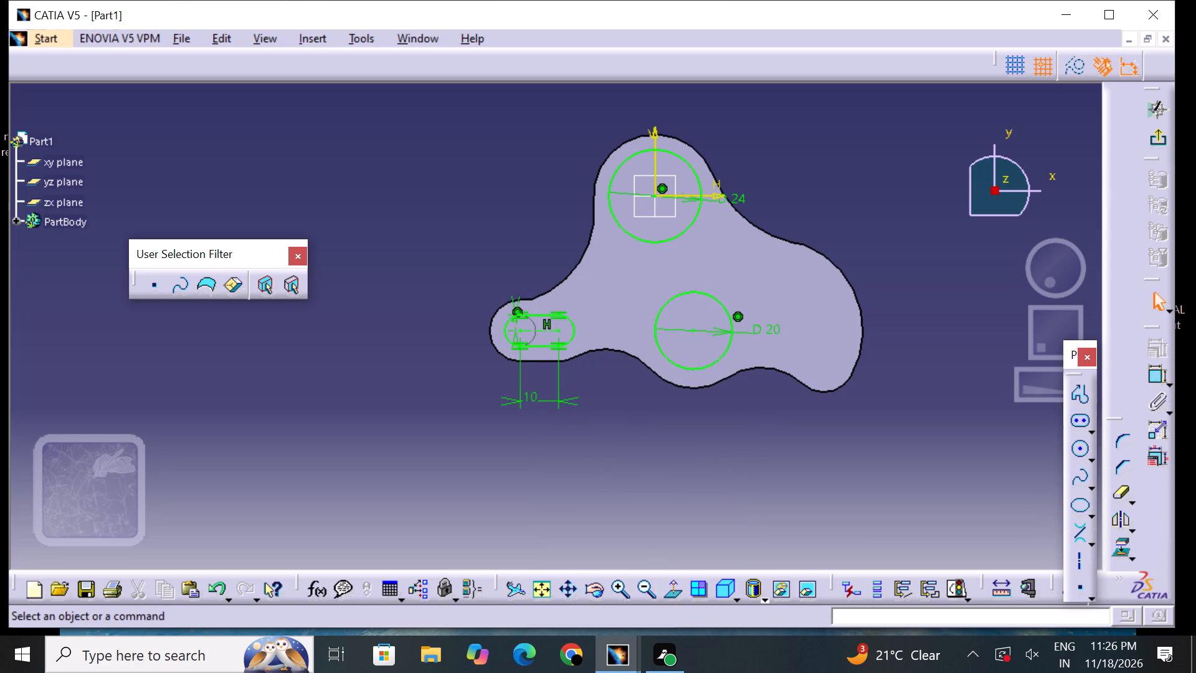
Sketch a cylindrical elongated hole inside the pad's right lobe, with about 24 mm arc radius and about 4 mm end radius.
{"action": "left_click", "coordinate": [1087, 426]}
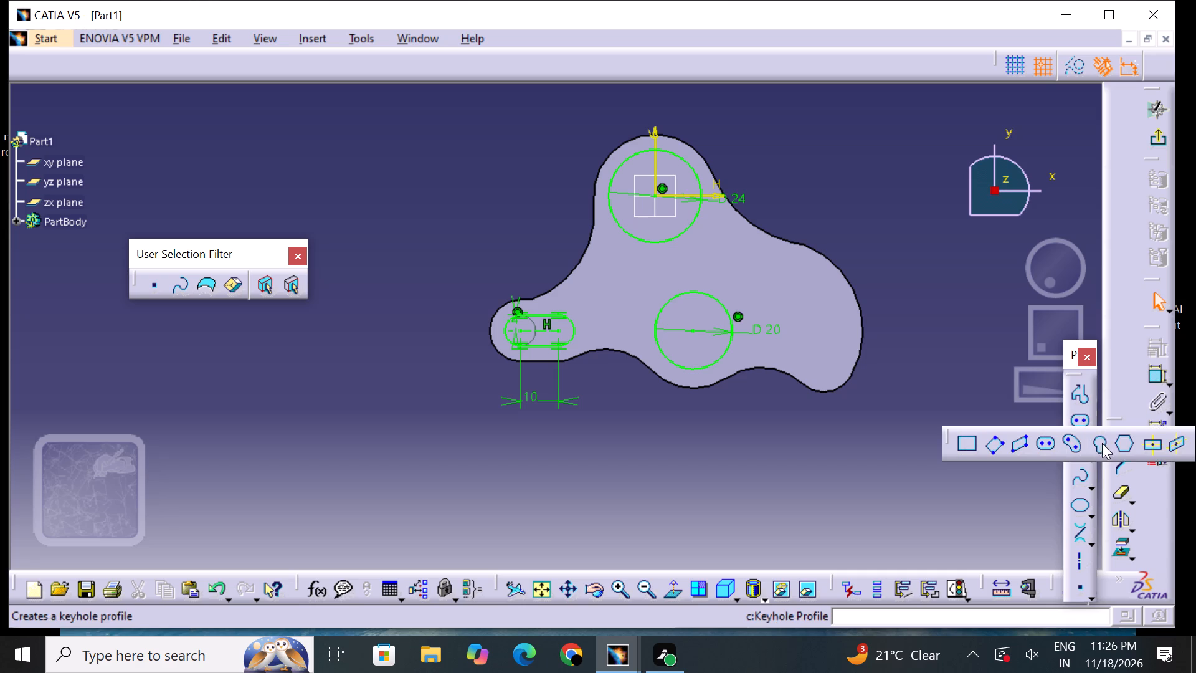
{"action": "left_click", "coordinate": [1068, 446]}
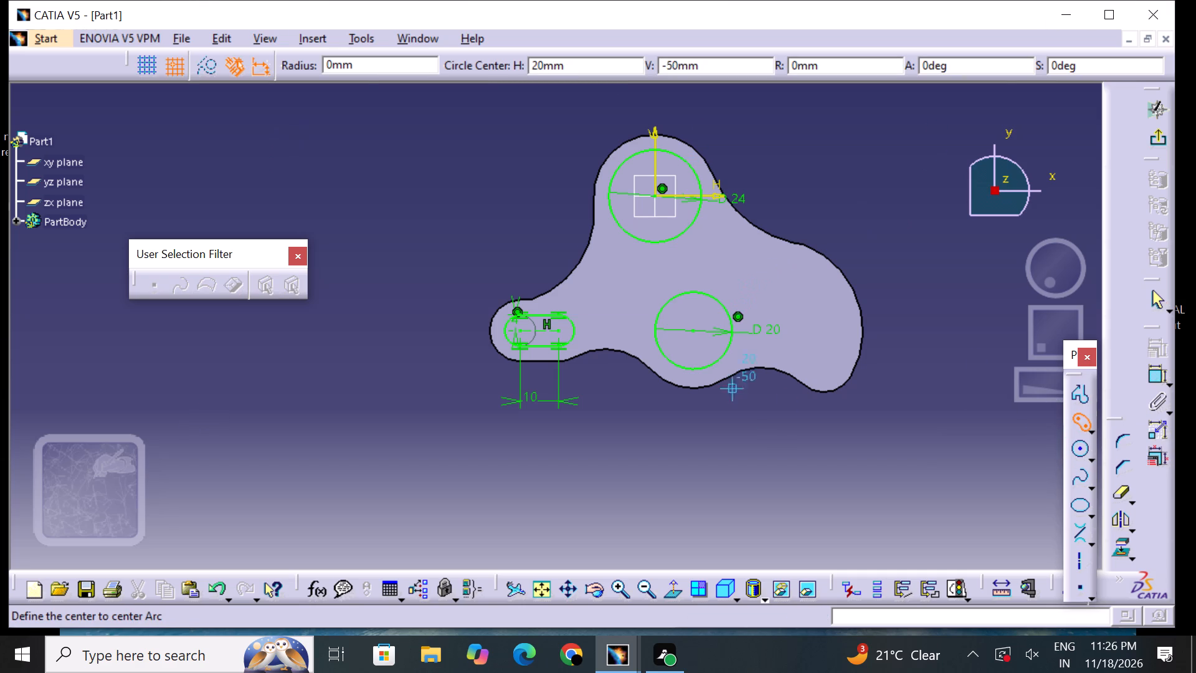
{"action": "left_click", "coordinate": [723, 325]}
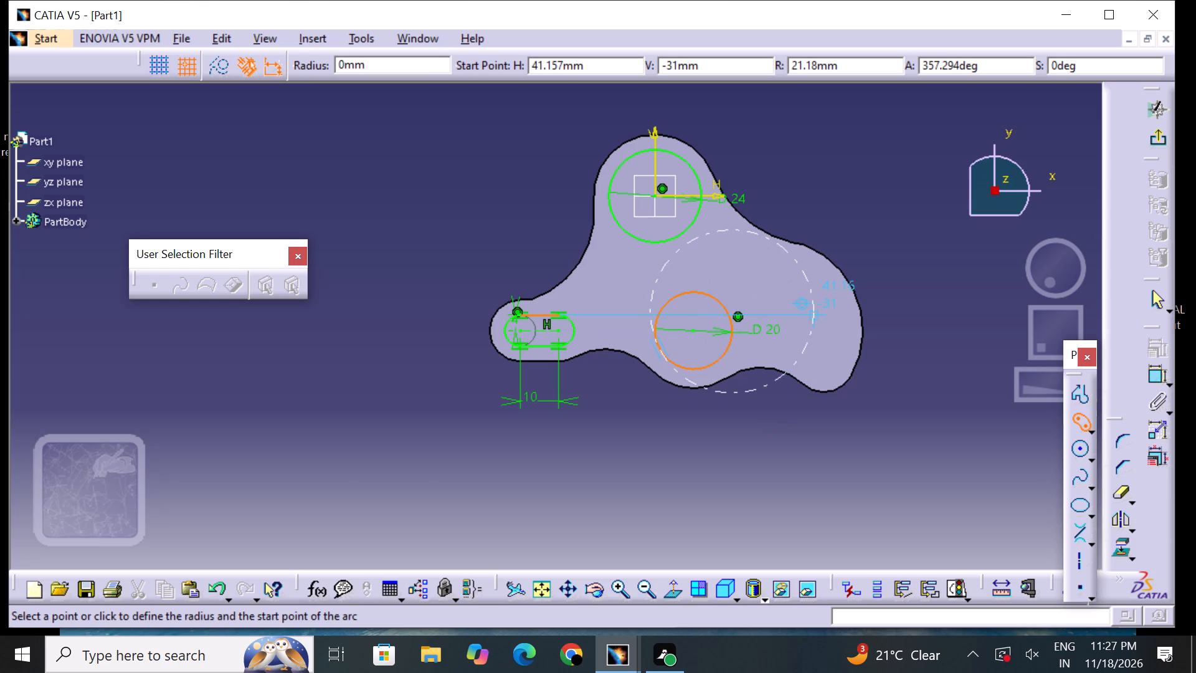
{"action": "left_click", "coordinate": [817, 348]}
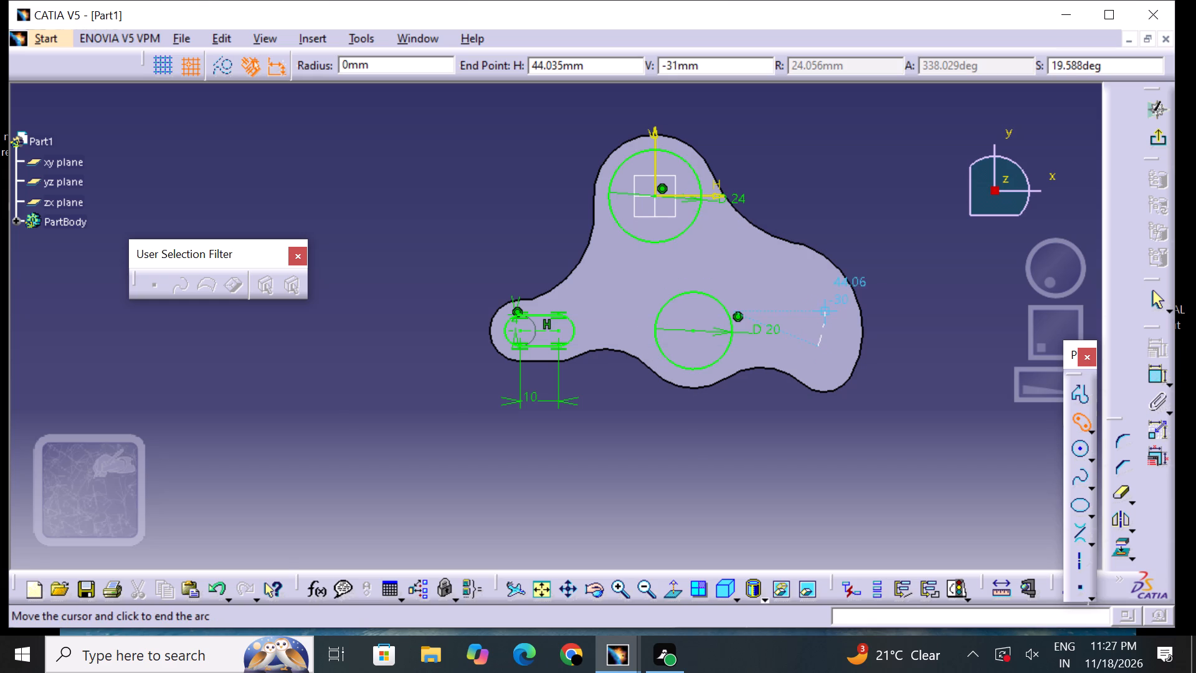
{"action": "left_click", "coordinate": [797, 293]}
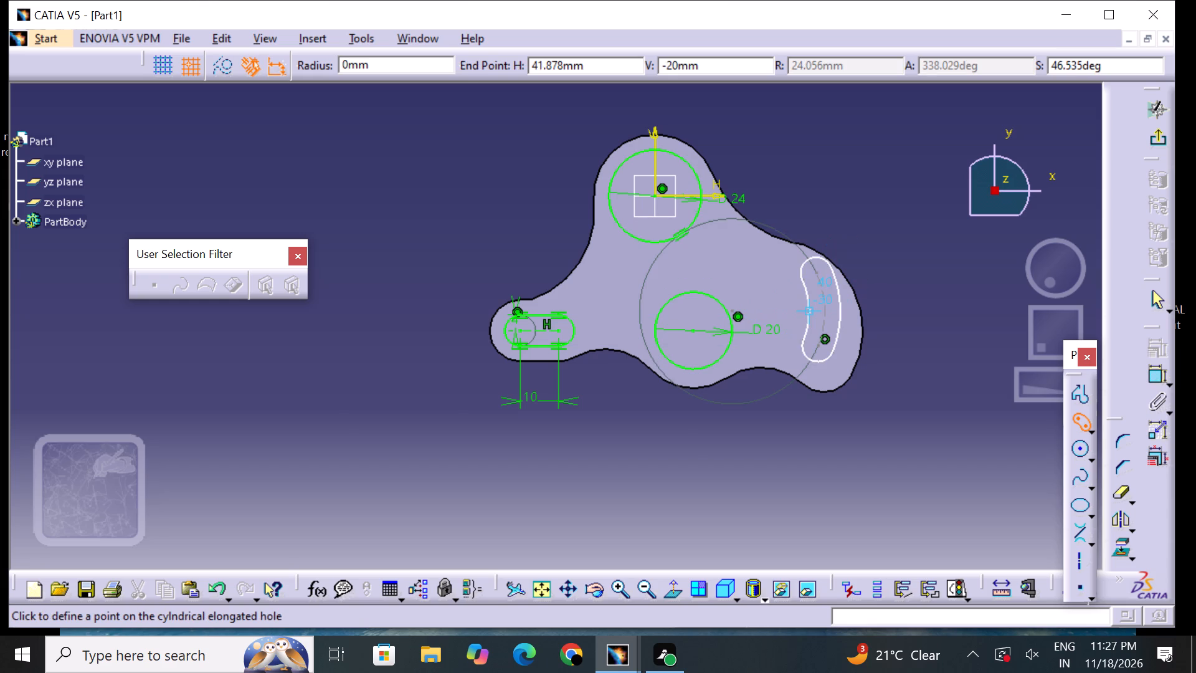
{"action": "left_click", "coordinate": [797, 294]}
{"action": "left_click", "coordinate": [846, 262]}
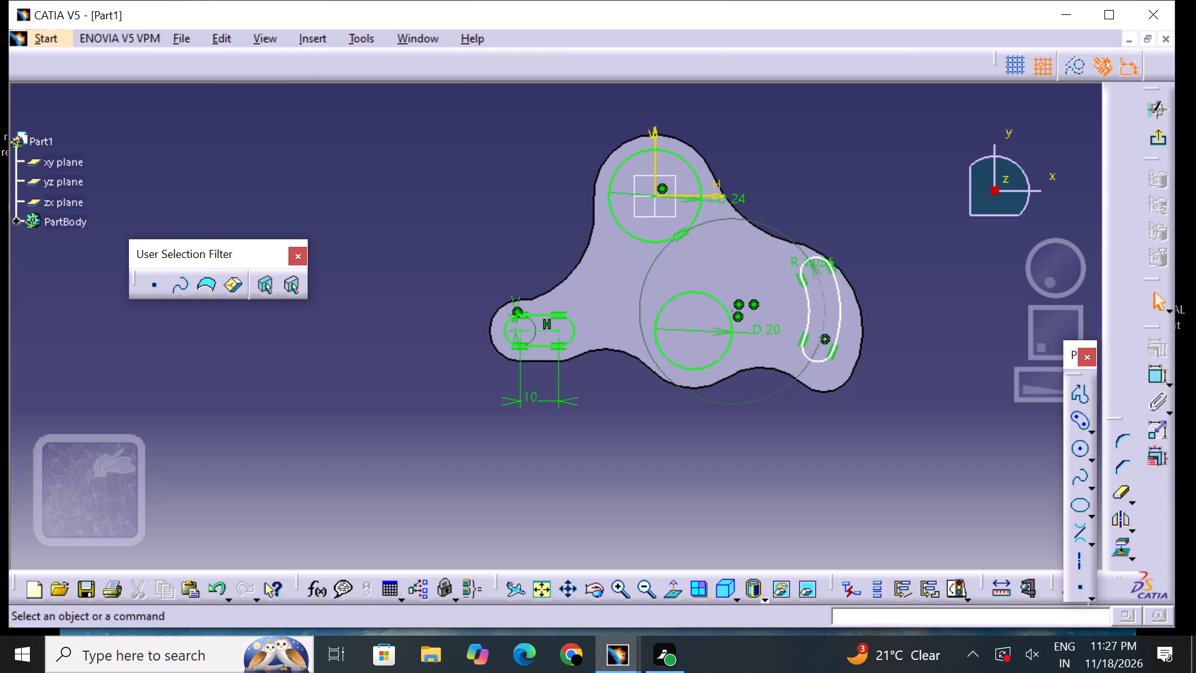
Add a radius dimension to the pad's curved right edge.
{"action": "left_click", "coordinate": [1165, 374]}
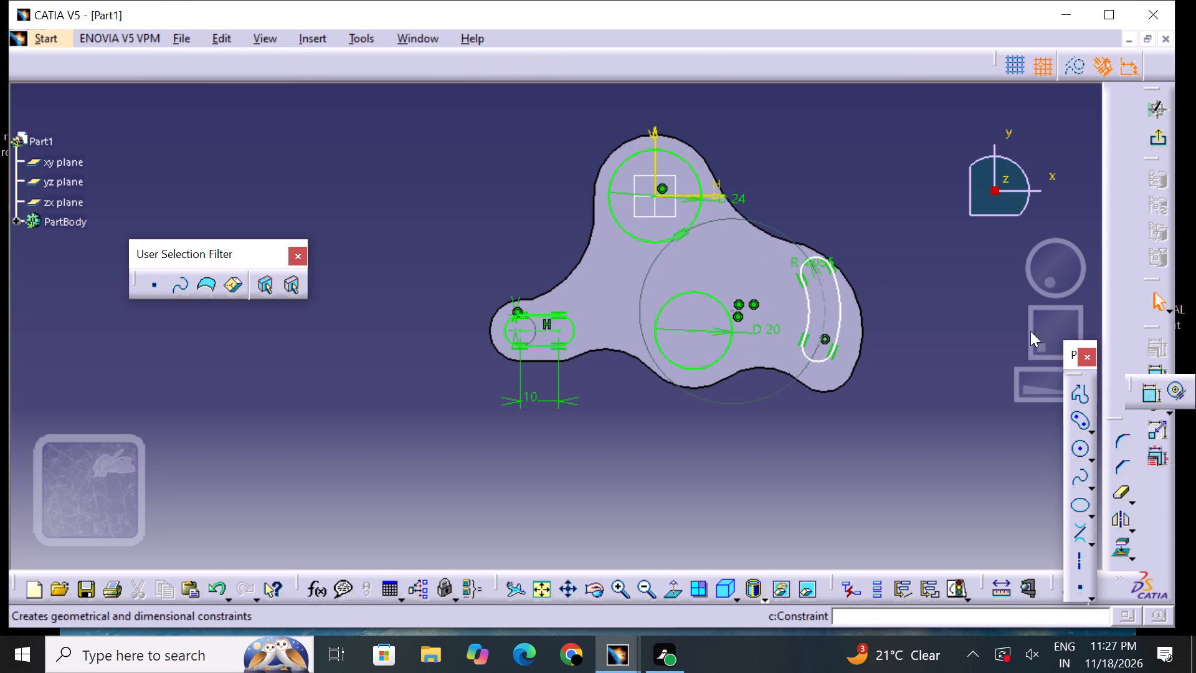
{"action": "left_click", "coordinate": [1155, 403]}
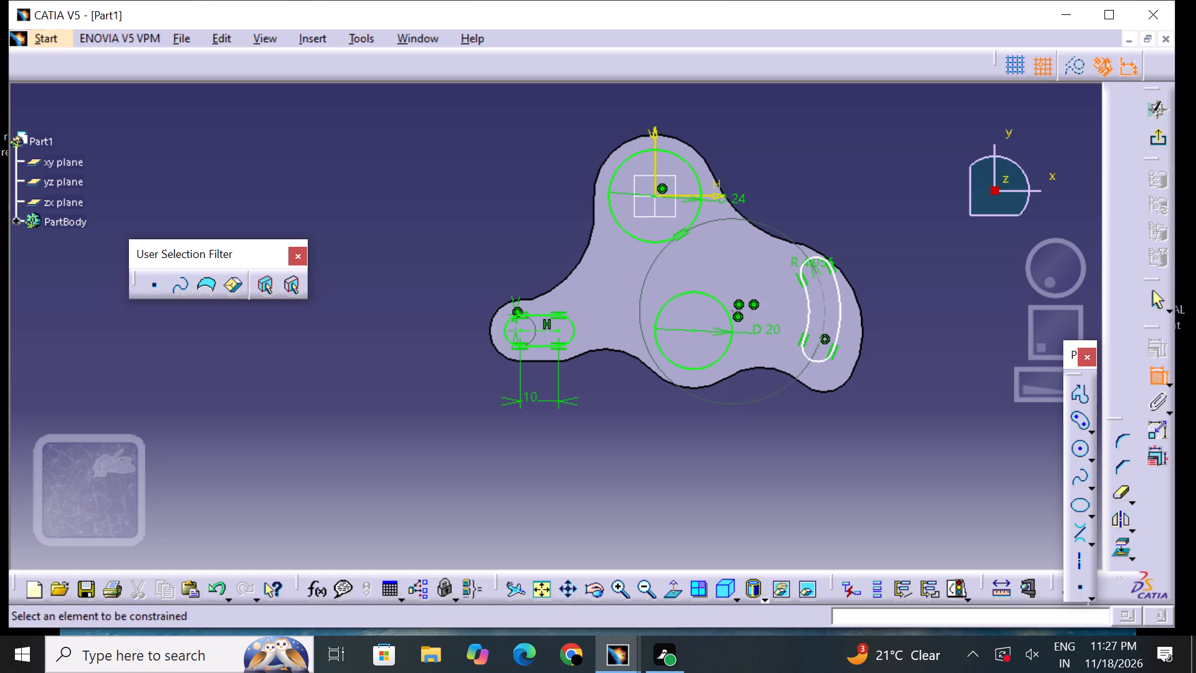
{"action": "left_click", "coordinate": [1179, 404]}
{"action": "left_click", "coordinate": [852, 360]}
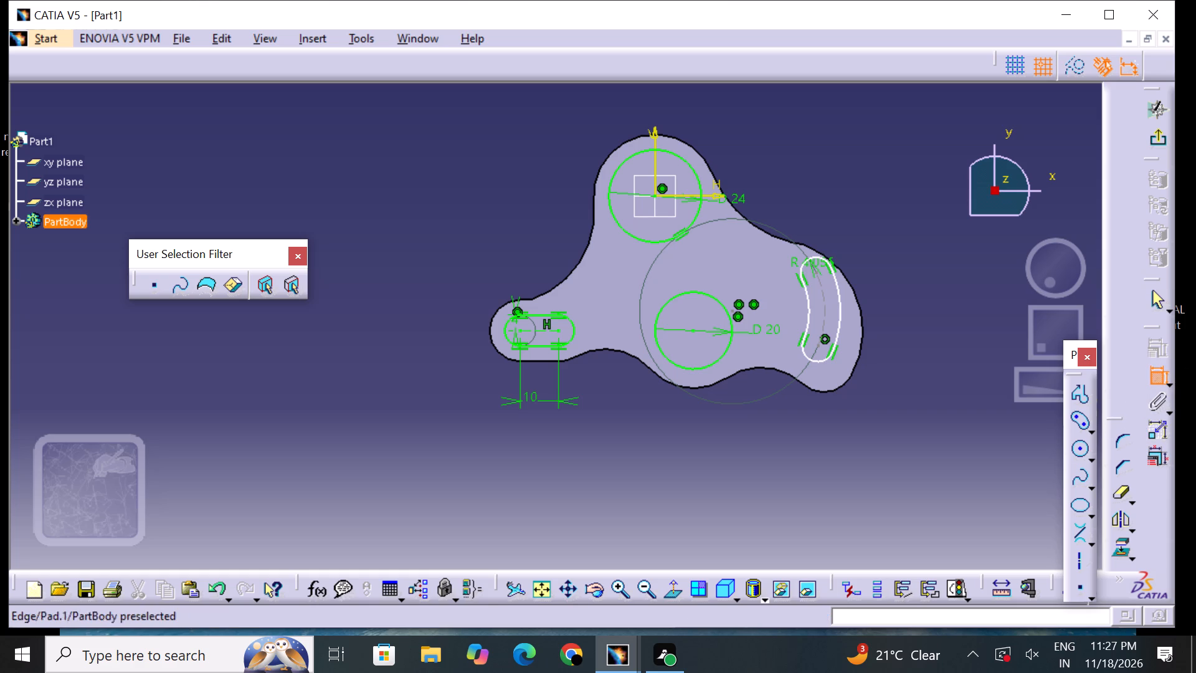
{"action": "left_click", "coordinate": [846, 320]}
Make the cylindrical elongated hole's outer arc concentric with the pad's curved right edge.
{"action": "left_click", "coordinate": [842, 319]}
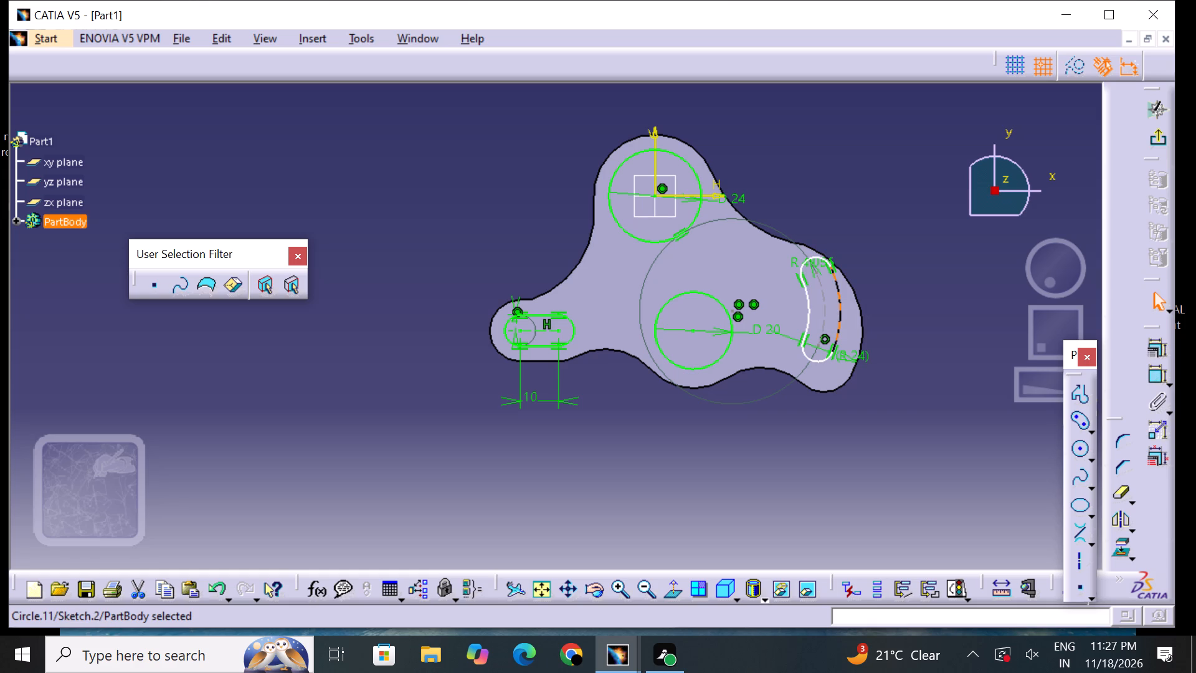
{"action": "left_click", "coordinate": [1169, 368]}
{"action": "left_click", "coordinate": [1151, 387]}
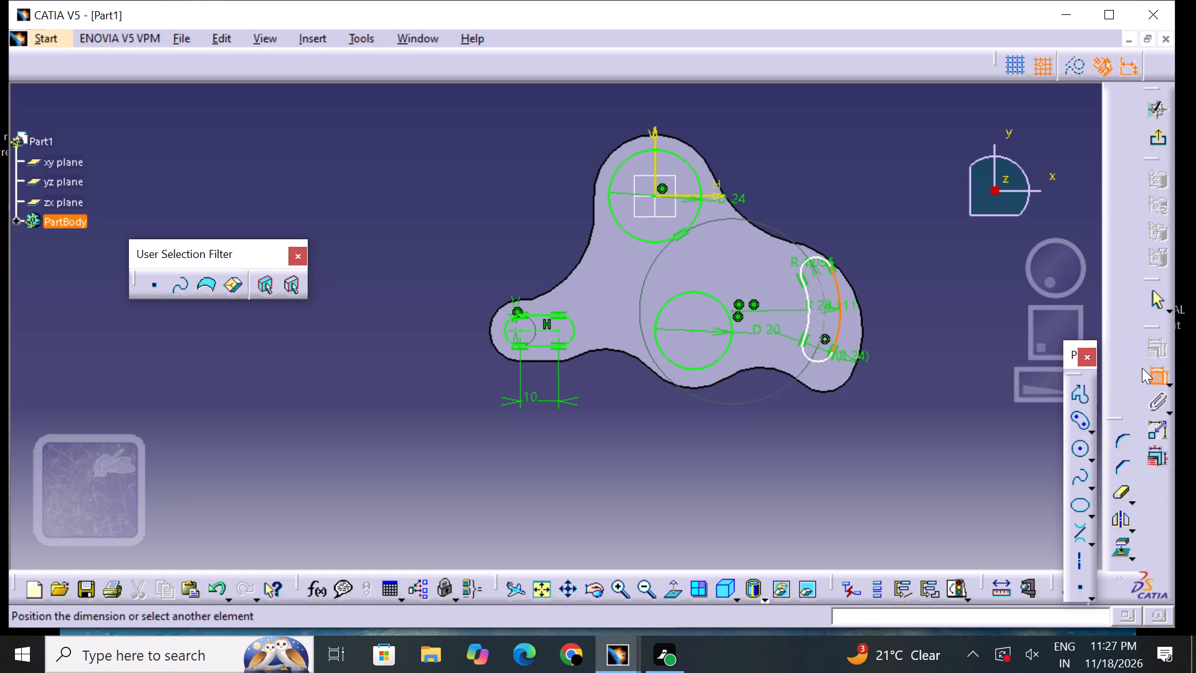
{"action": "left_click", "coordinate": [860, 326]}
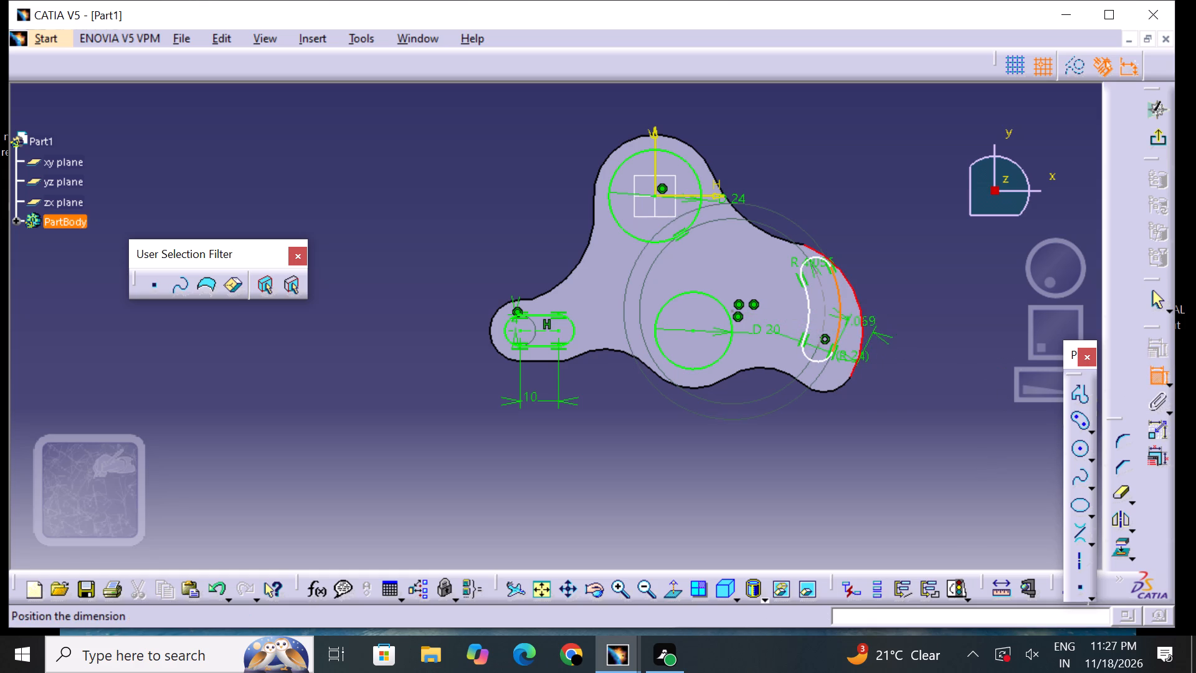
{"action": "right_click", "coordinate": [860, 326]}
{"action": "left_click", "coordinate": [957, 518]}
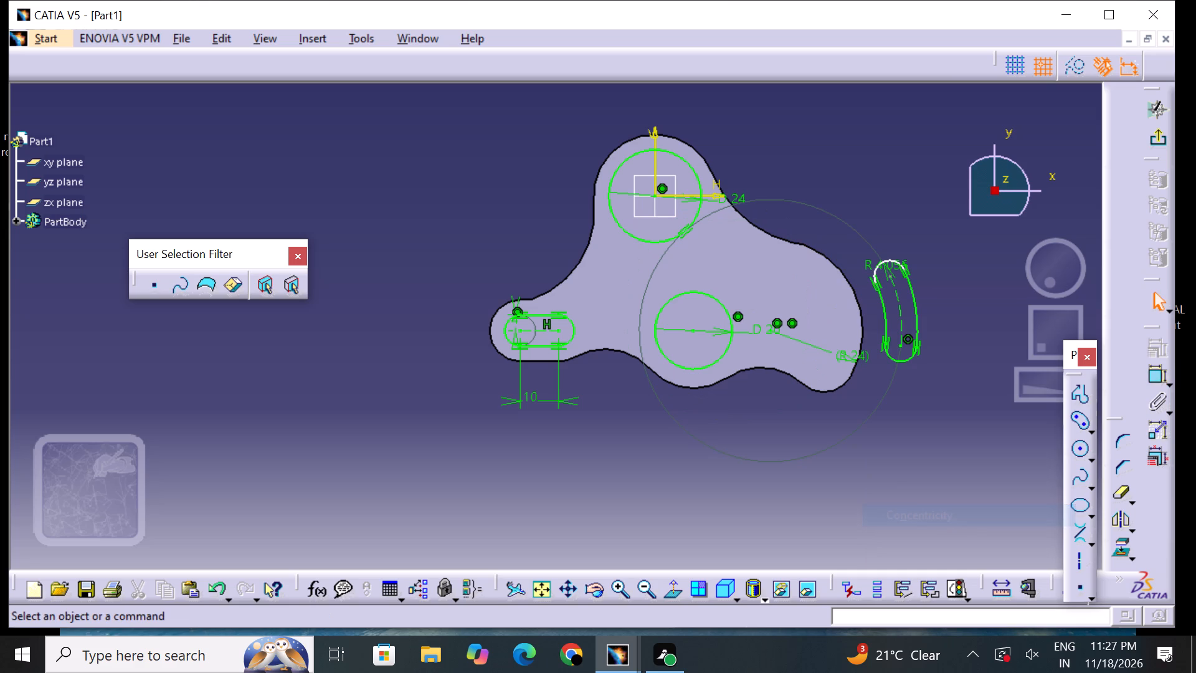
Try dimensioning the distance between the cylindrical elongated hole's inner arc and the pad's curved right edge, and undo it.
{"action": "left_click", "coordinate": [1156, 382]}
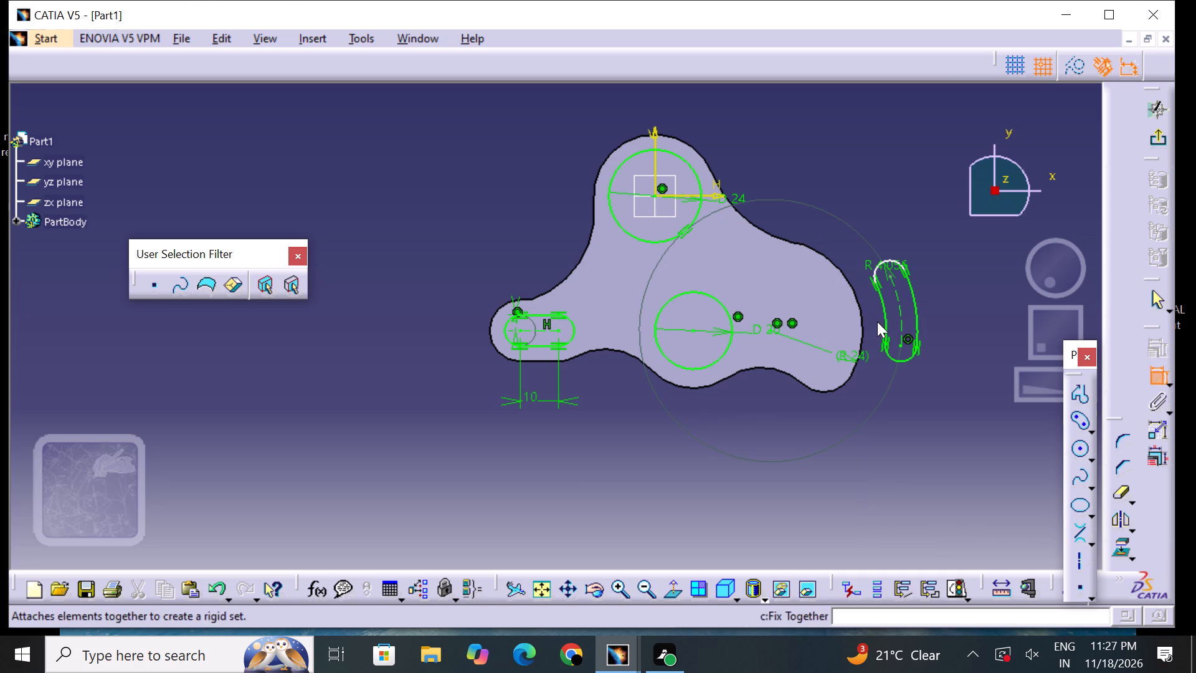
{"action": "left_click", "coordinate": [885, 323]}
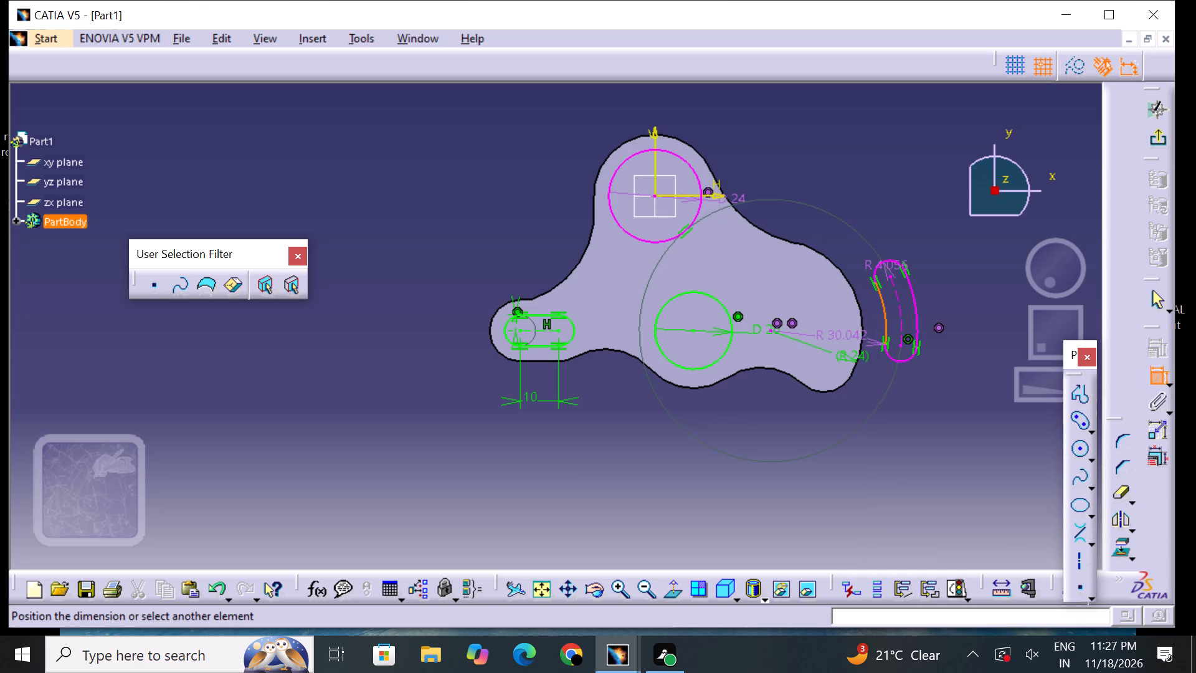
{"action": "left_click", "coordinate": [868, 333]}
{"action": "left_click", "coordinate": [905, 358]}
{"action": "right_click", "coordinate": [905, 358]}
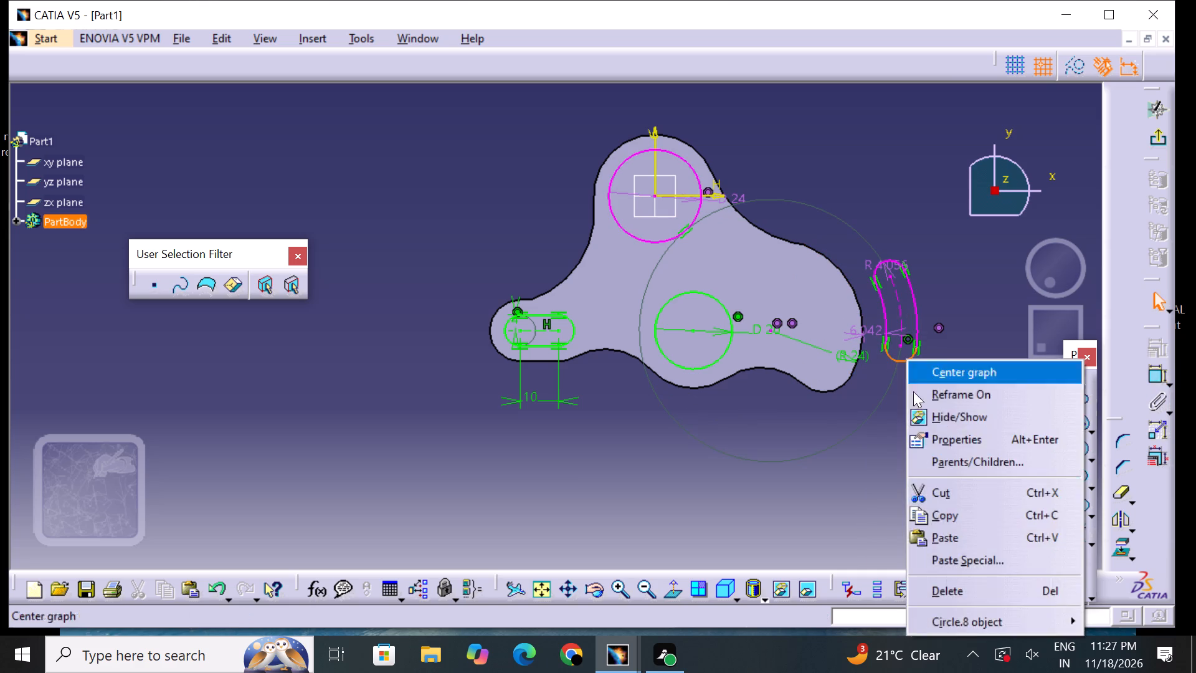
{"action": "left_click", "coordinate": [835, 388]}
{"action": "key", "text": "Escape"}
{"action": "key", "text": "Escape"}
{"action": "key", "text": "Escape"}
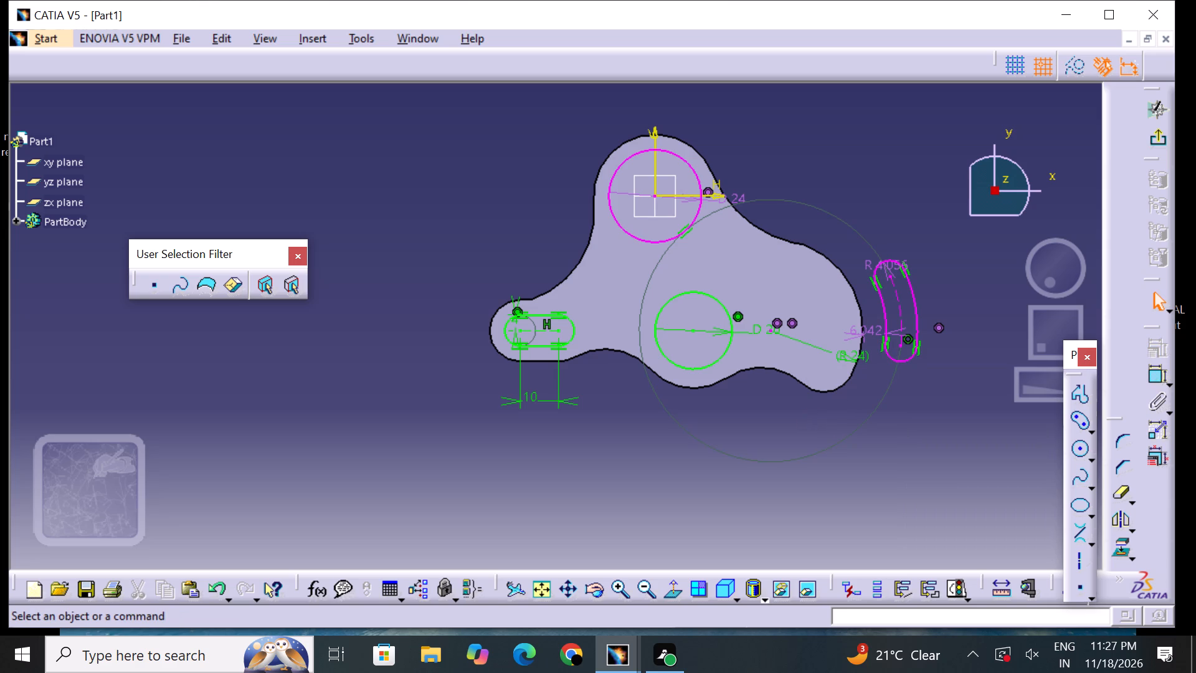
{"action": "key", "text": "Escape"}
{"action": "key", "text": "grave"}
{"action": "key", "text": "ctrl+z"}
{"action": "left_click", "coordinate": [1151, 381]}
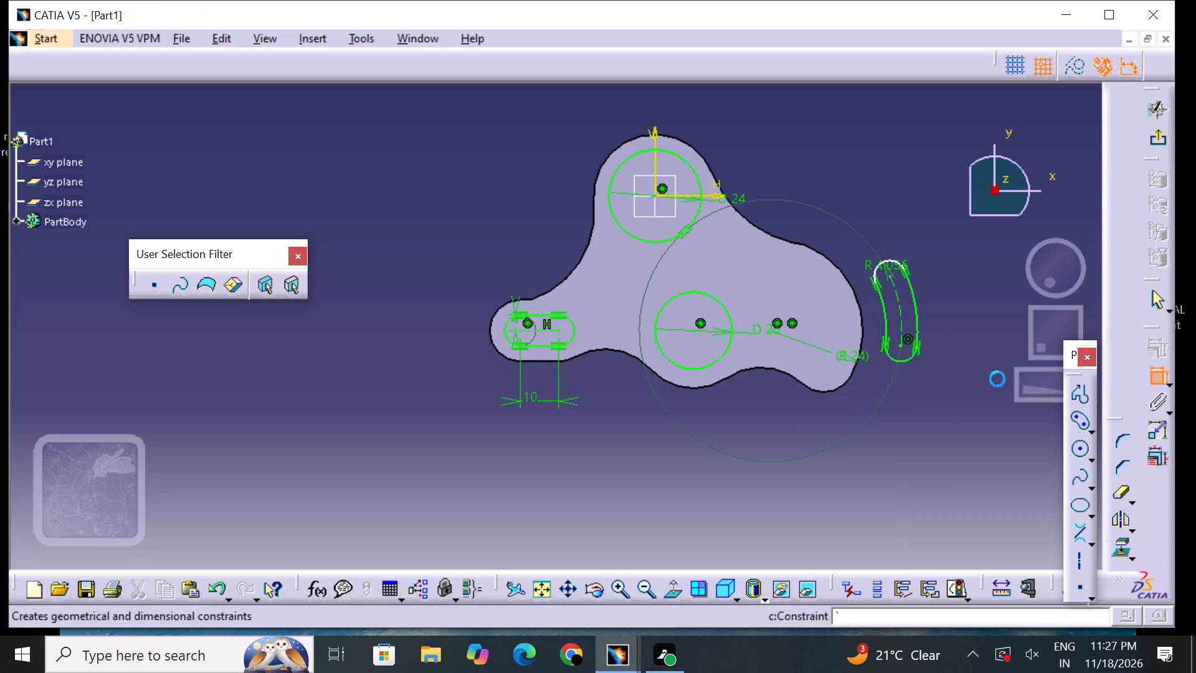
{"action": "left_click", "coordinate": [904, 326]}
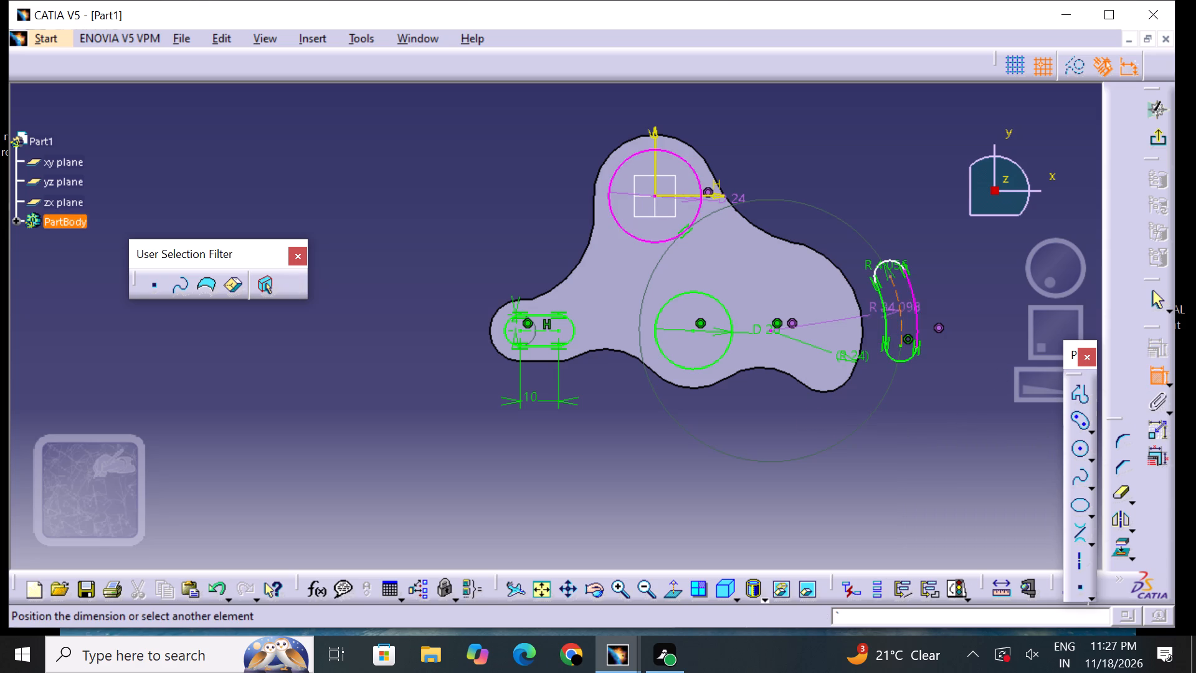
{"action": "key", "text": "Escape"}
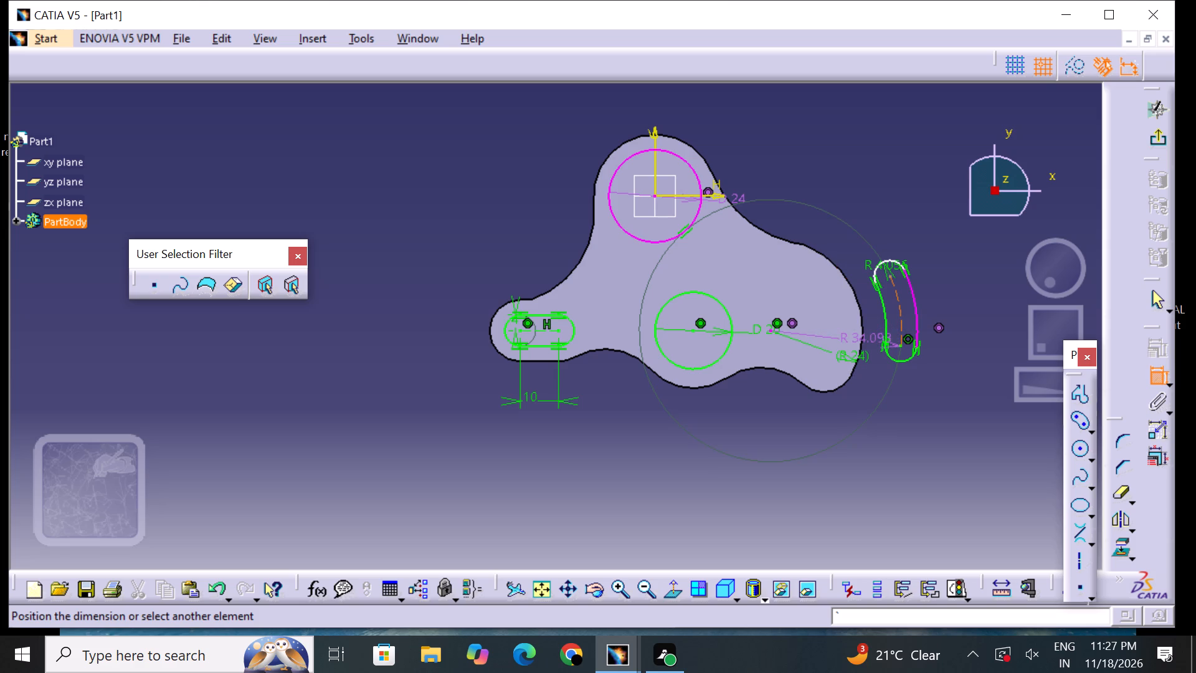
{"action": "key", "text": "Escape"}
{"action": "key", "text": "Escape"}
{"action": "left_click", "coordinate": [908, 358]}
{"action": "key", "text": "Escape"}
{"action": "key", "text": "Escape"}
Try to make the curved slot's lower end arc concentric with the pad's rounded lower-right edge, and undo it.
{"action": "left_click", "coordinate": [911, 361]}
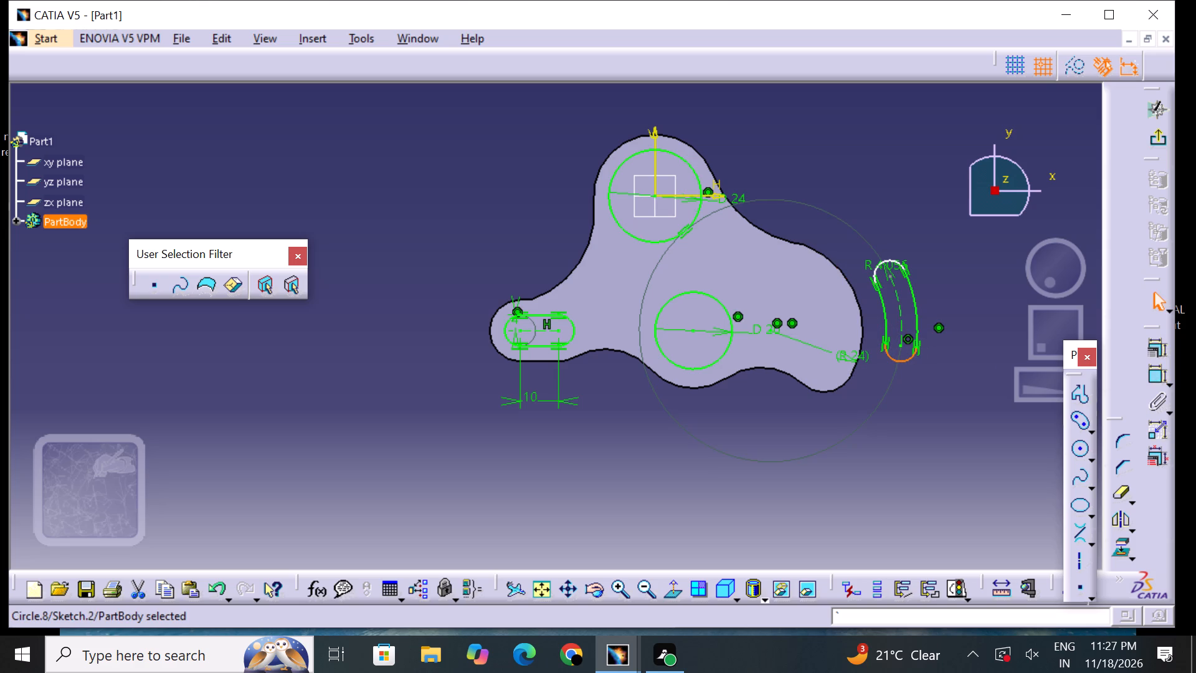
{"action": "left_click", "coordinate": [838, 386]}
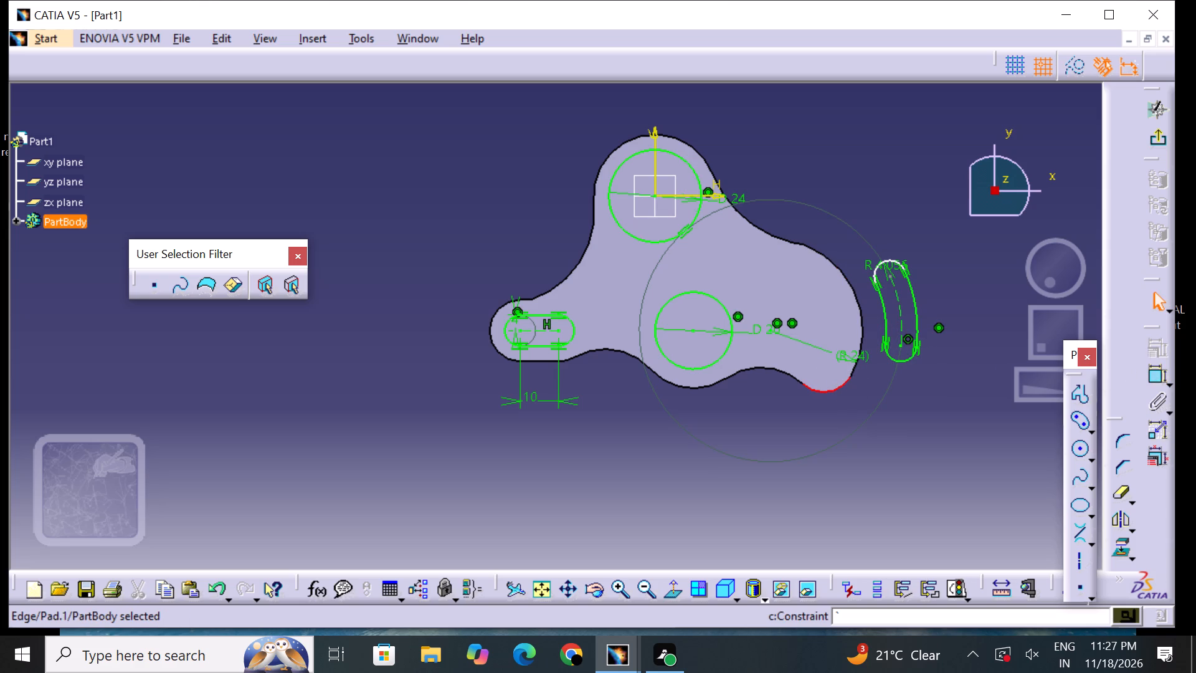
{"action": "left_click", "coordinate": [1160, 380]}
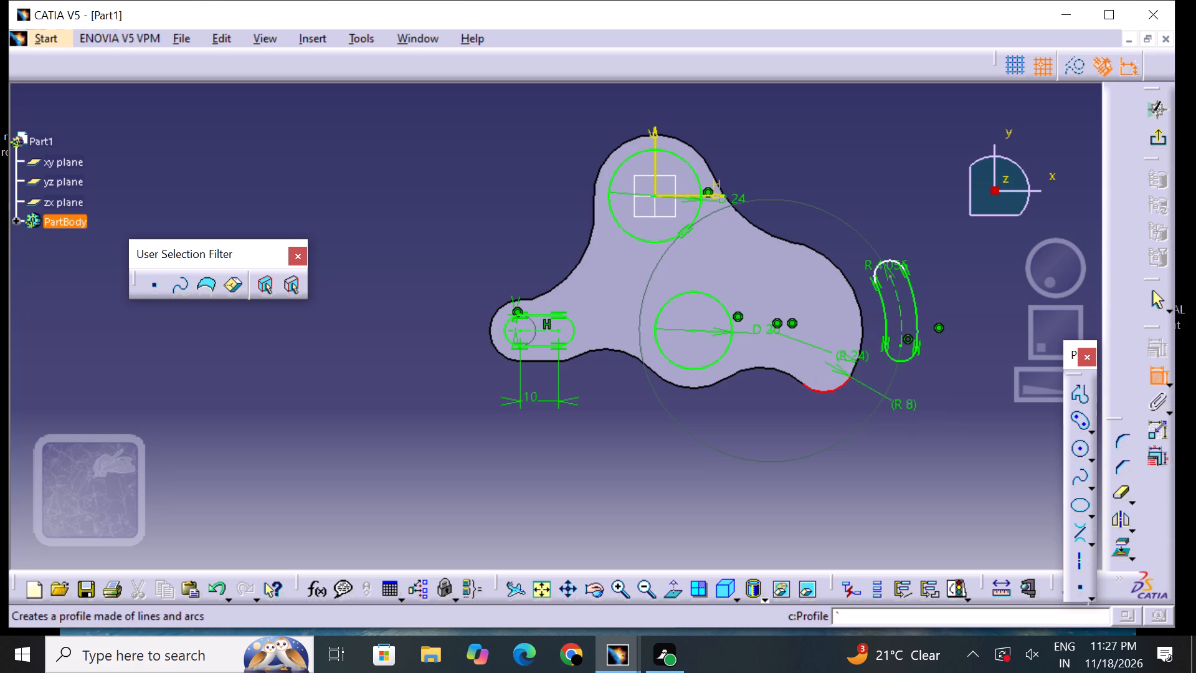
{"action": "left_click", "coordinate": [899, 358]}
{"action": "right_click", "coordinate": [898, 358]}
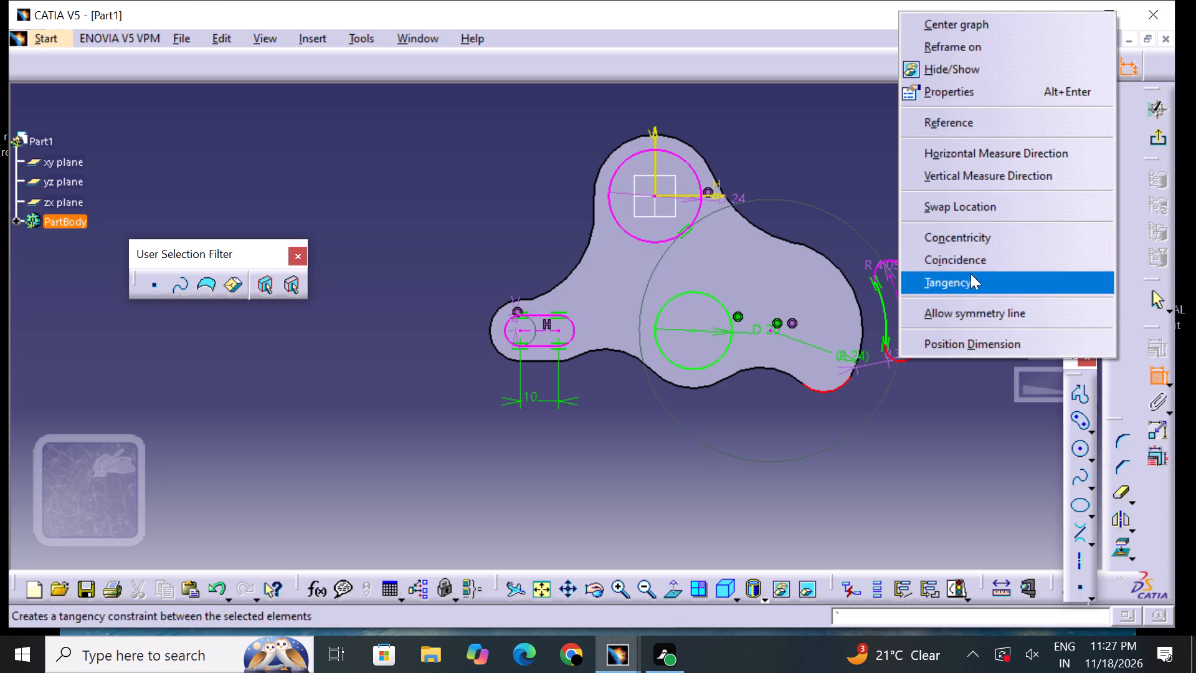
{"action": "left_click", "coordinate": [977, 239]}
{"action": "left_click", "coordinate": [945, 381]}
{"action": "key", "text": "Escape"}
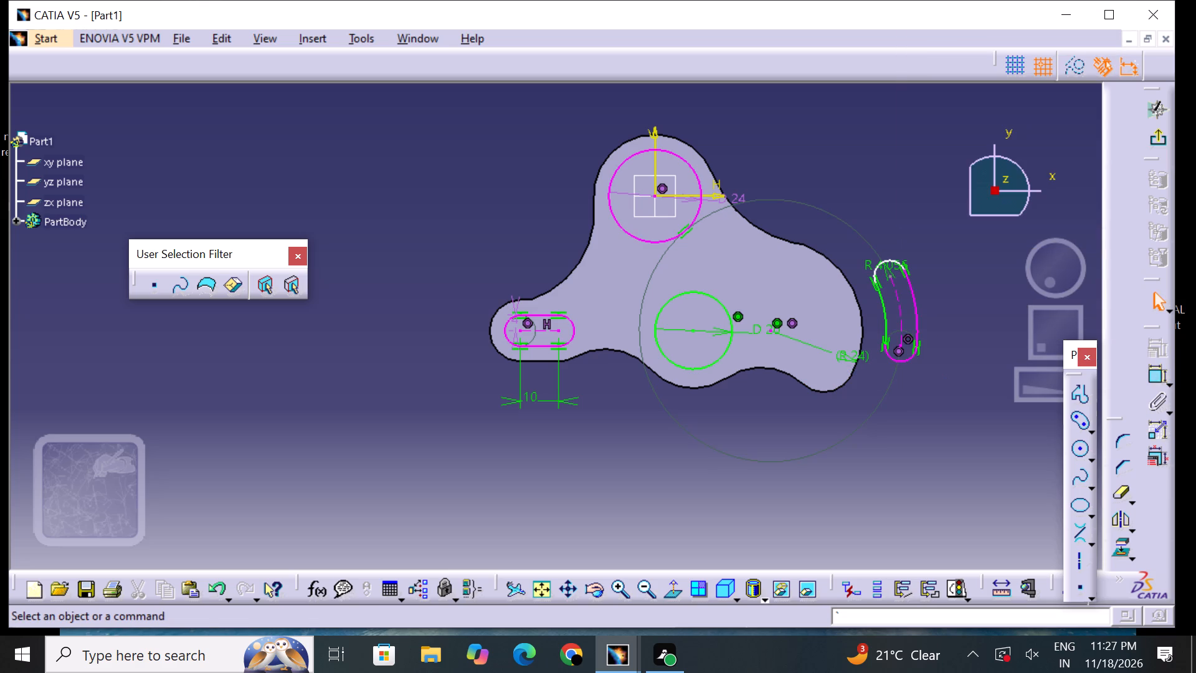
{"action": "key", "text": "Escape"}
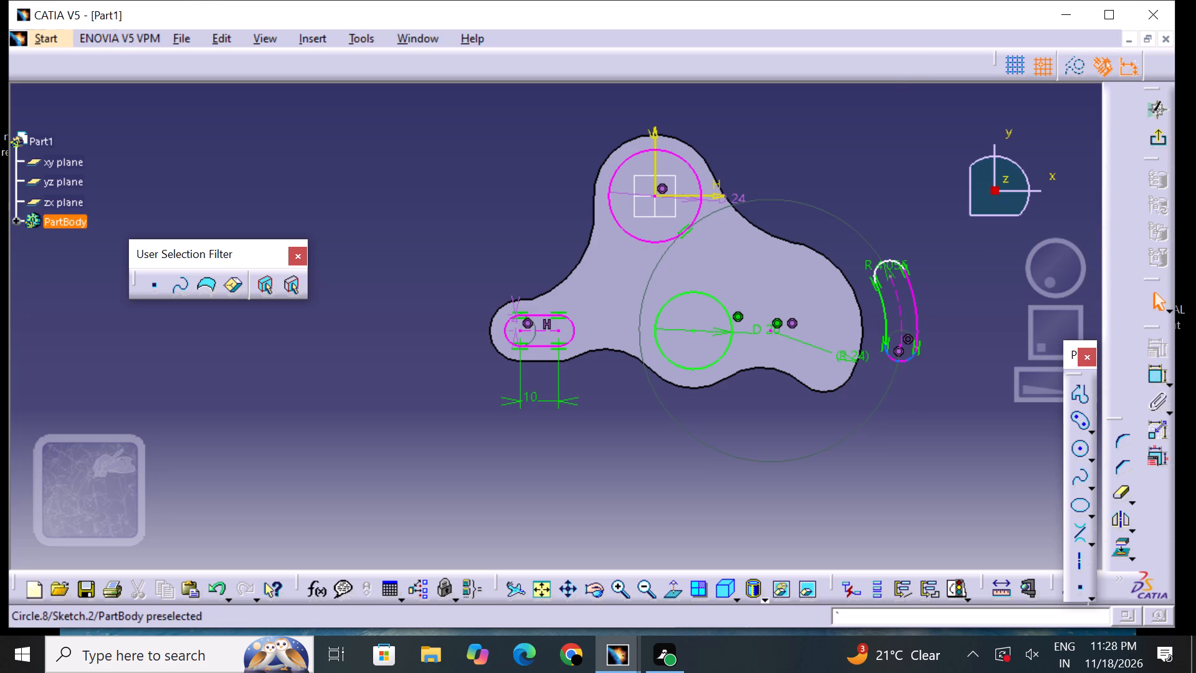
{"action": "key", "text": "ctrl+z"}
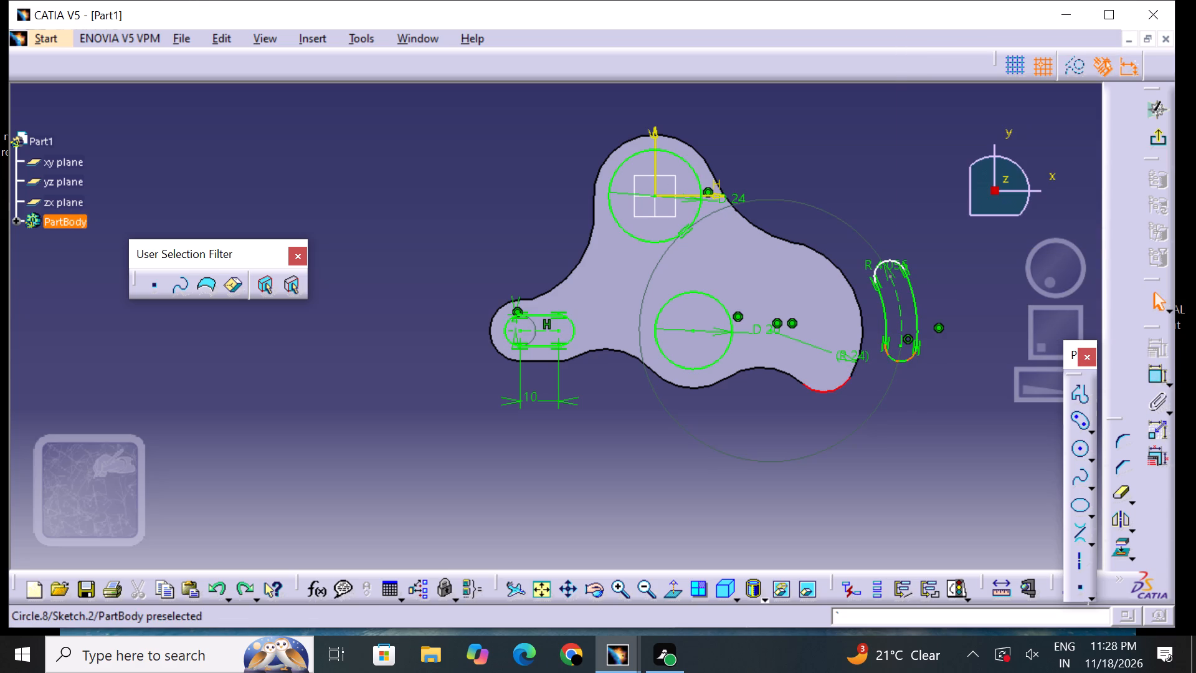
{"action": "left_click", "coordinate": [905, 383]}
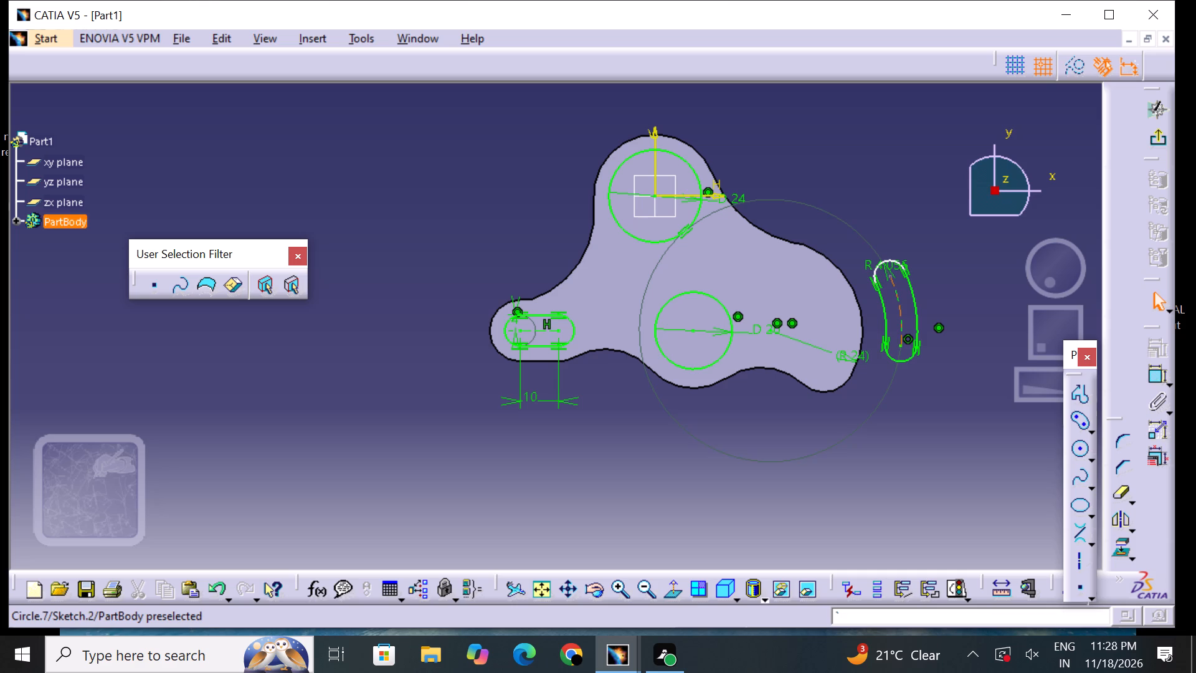
Set the end radius of the curved slot to 4 mm.
{"action": "double_click", "coordinate": [889, 267]}
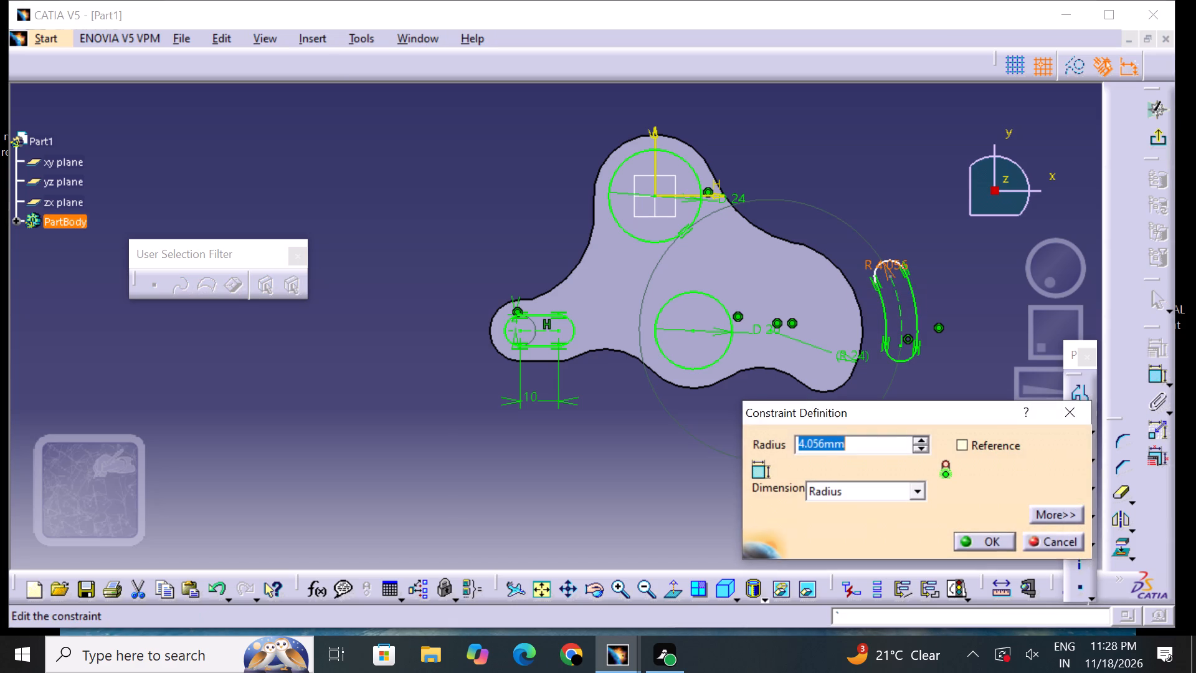
{"action": "key", "text": "BackSpace"}
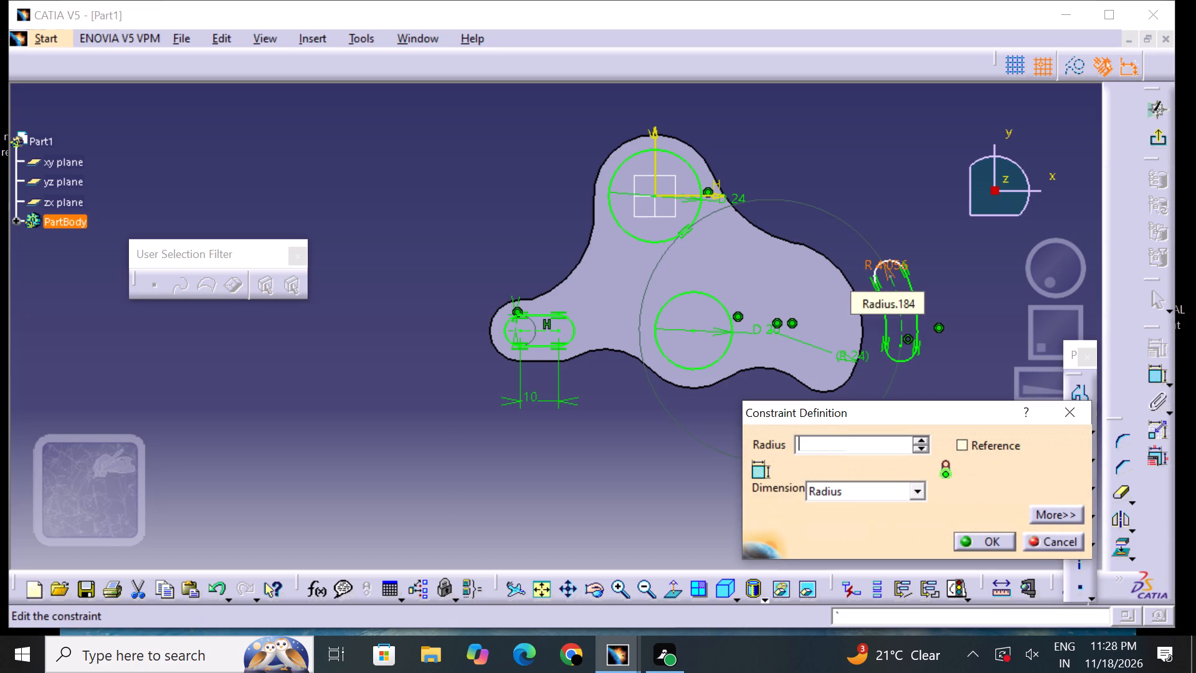
{"action": "key", "text": "4"}
{"action": "key", "text": "Return"}
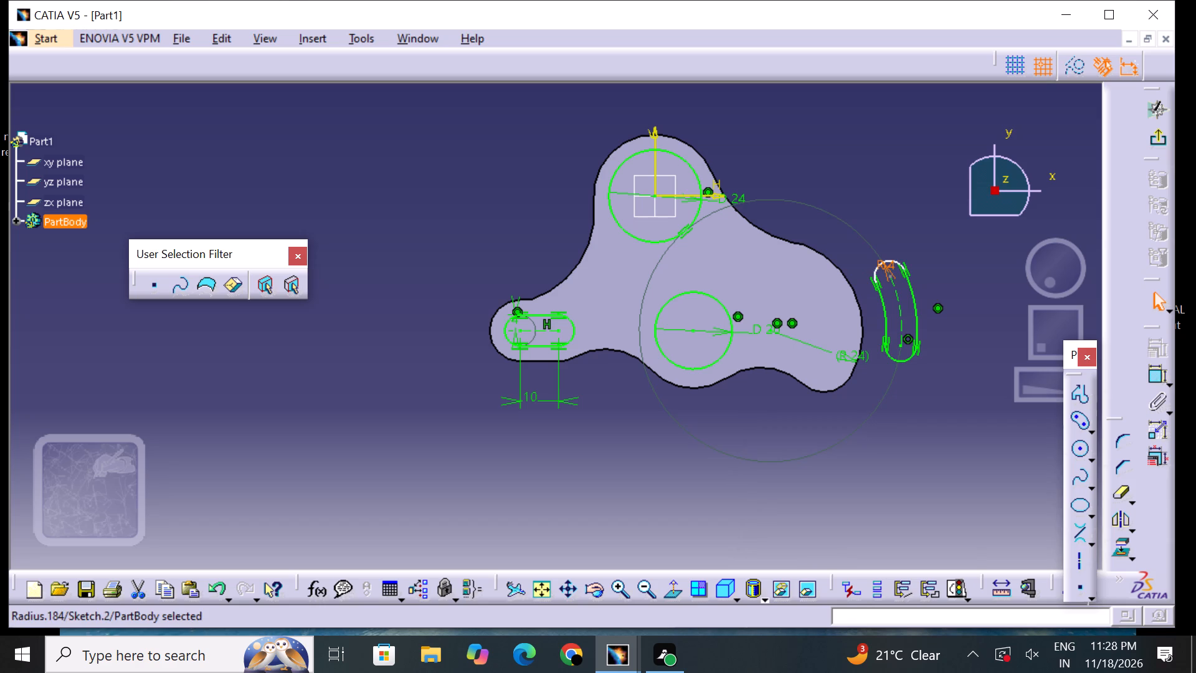
{"action": "left_click", "coordinate": [870, 429]}
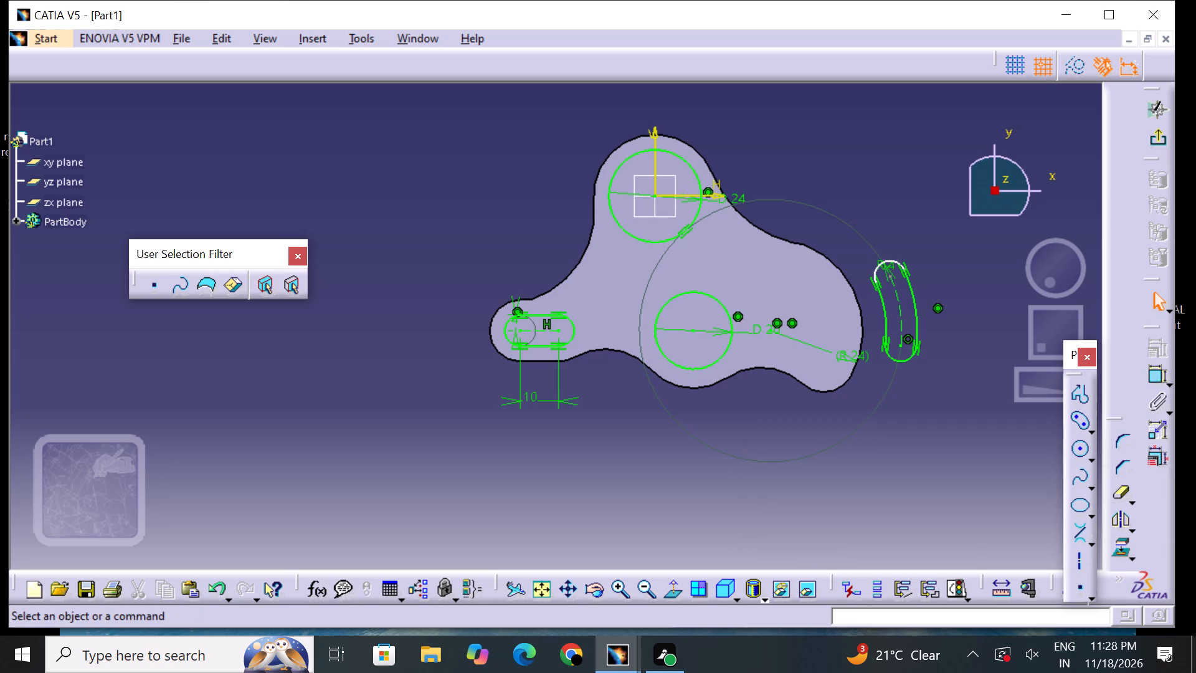
Draw an inclined axis about 57 mm long from the 20 mm circle's center to just above the curved slot.
{"action": "left_click", "coordinate": [1071, 568]}
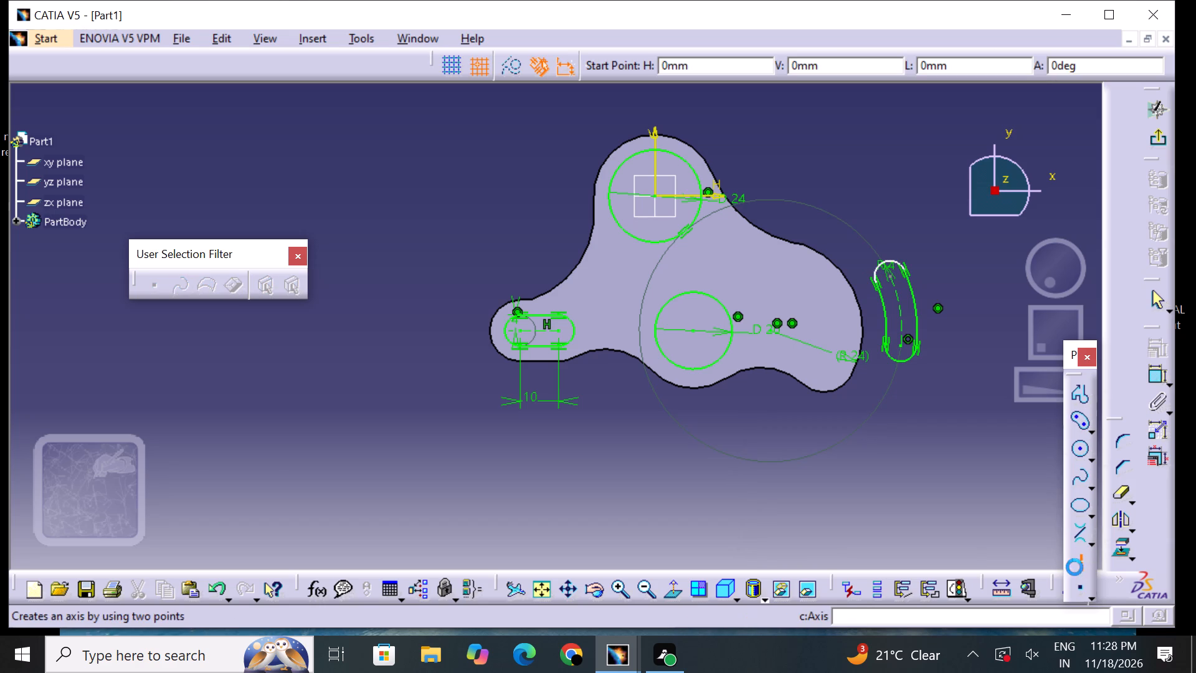
{"action": "left_click_drag", "start_coordinate": [693, 336], "coordinate": [708, 327]}
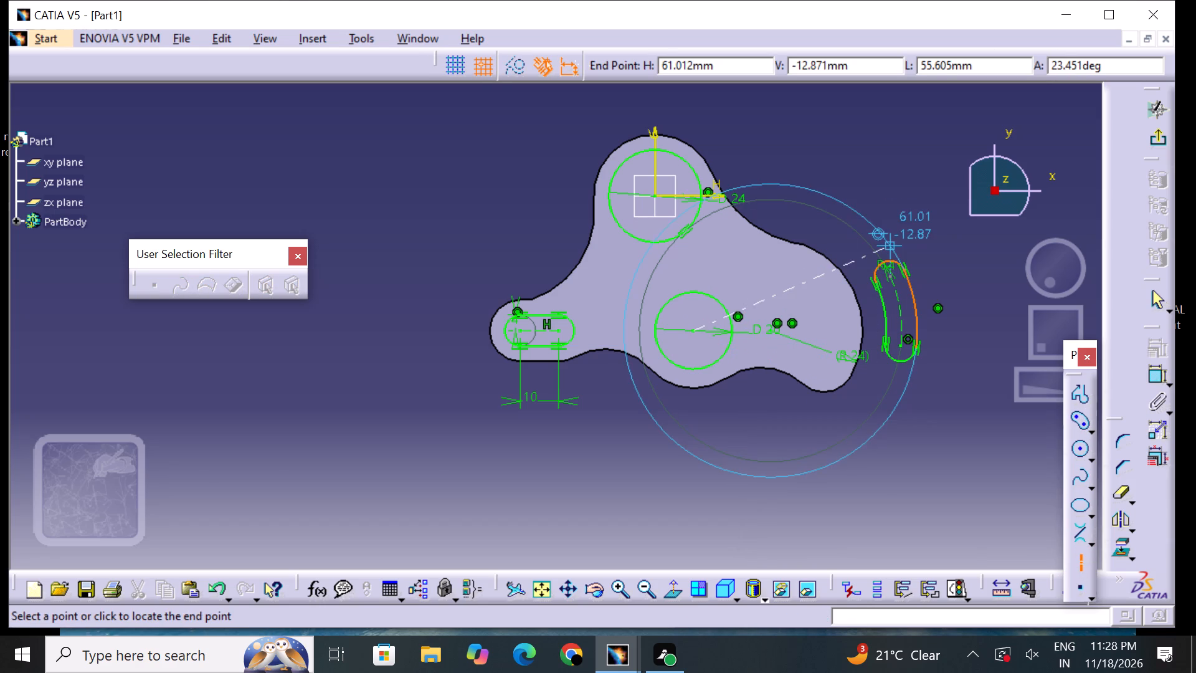
{"action": "left_click", "coordinate": [888, 230]}
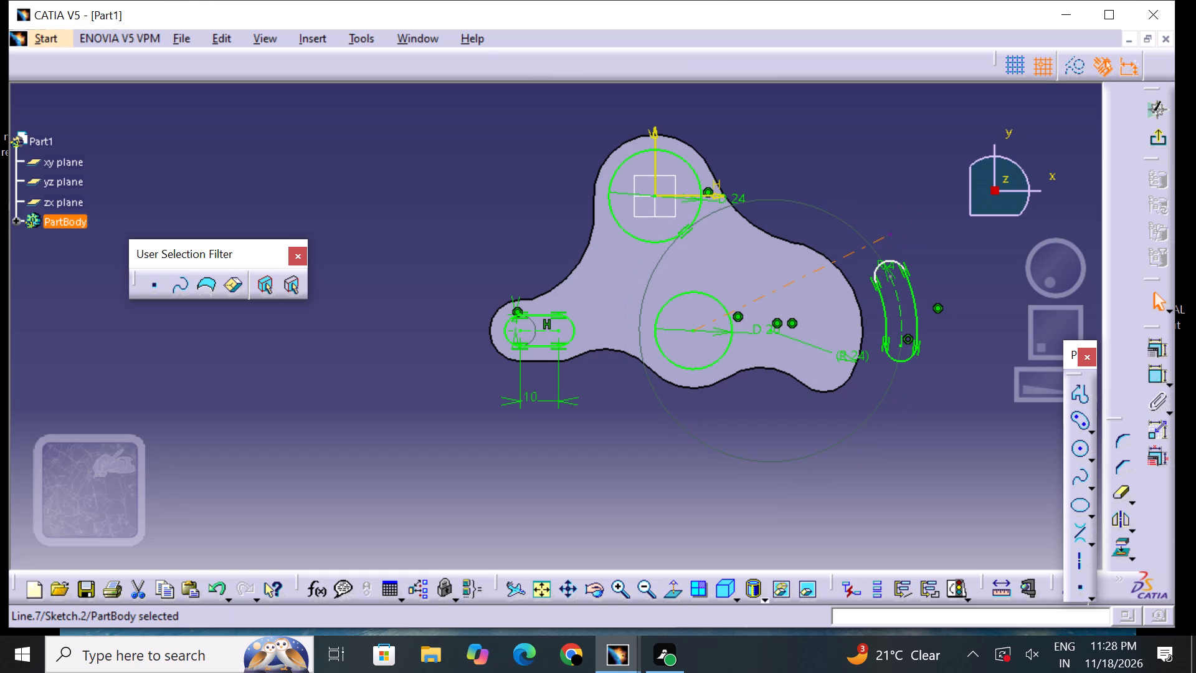
{"action": "left_click", "coordinate": [771, 473]}
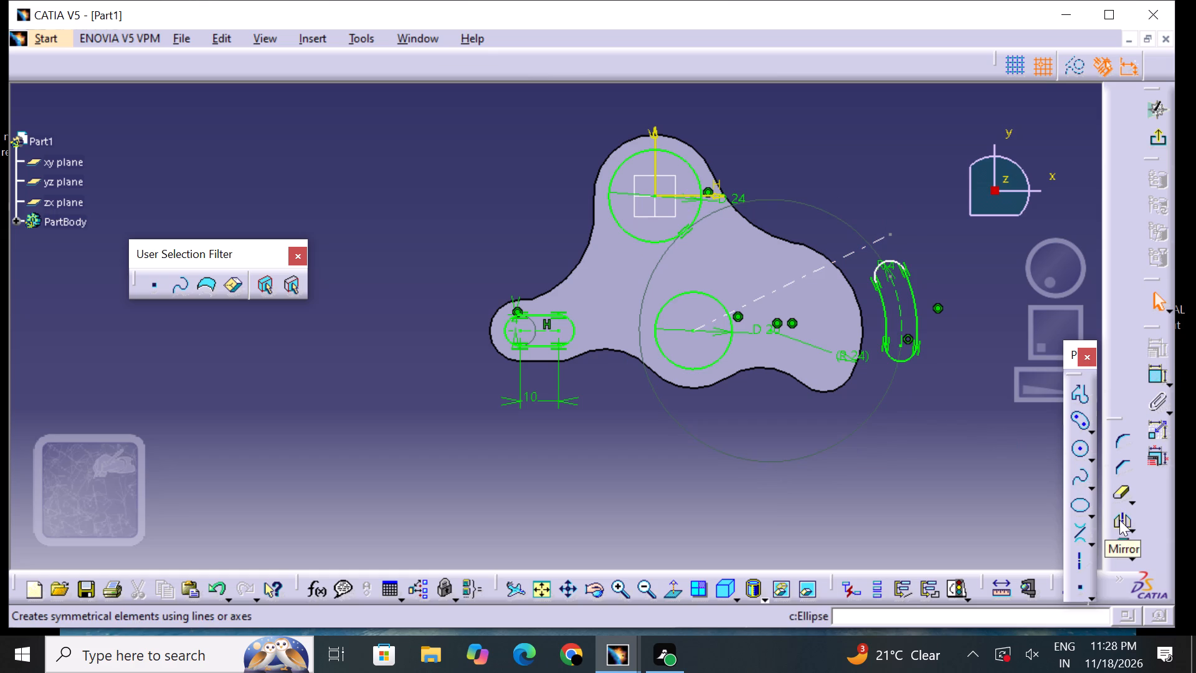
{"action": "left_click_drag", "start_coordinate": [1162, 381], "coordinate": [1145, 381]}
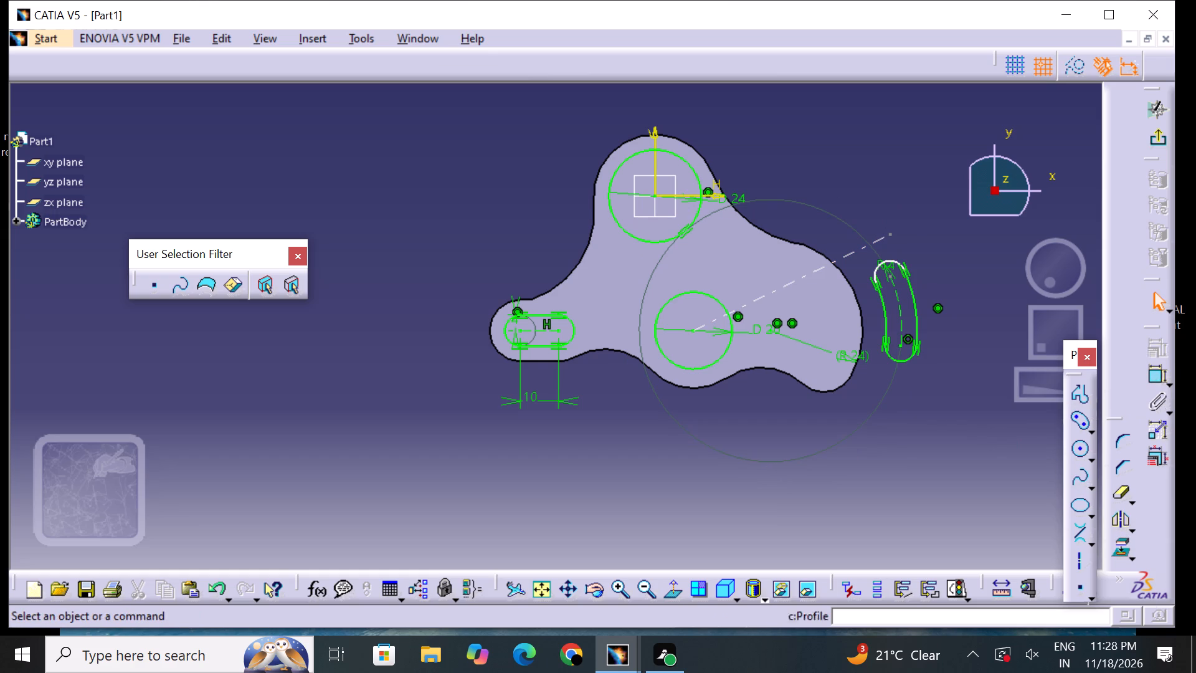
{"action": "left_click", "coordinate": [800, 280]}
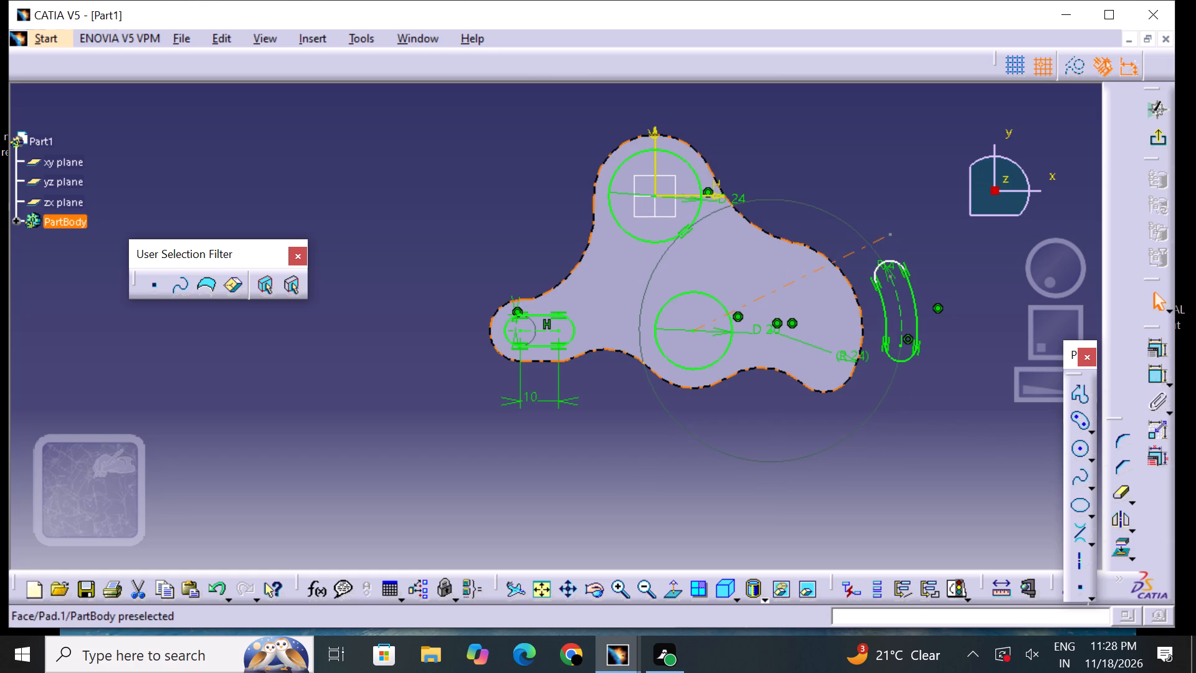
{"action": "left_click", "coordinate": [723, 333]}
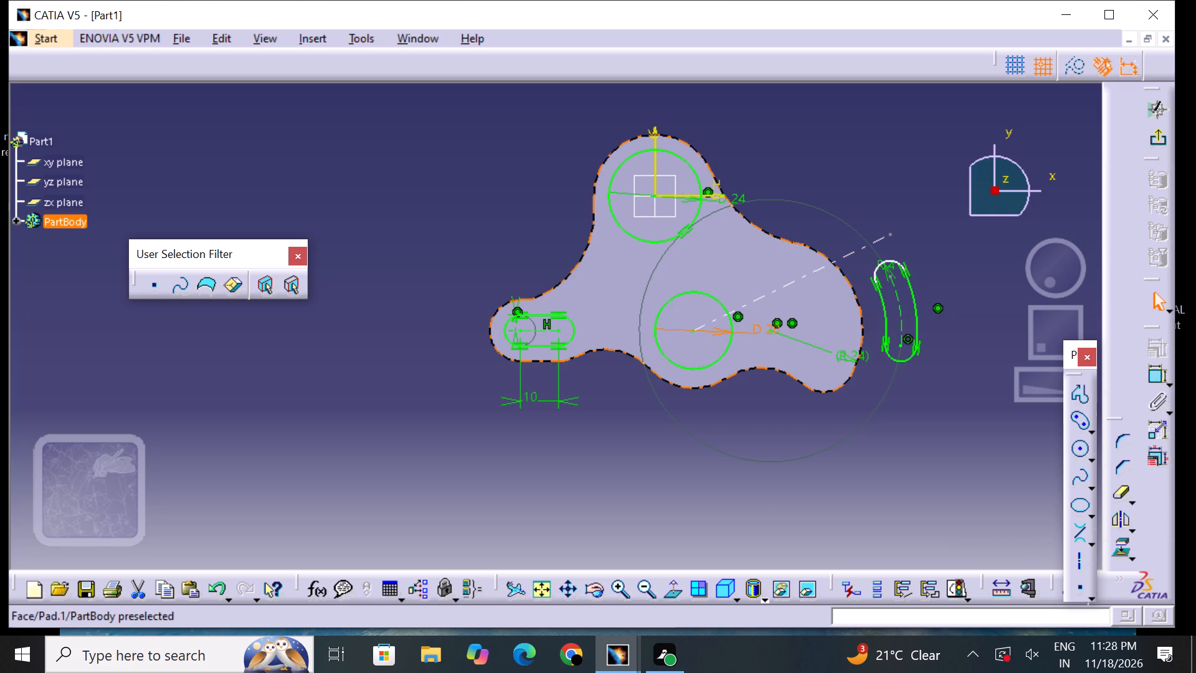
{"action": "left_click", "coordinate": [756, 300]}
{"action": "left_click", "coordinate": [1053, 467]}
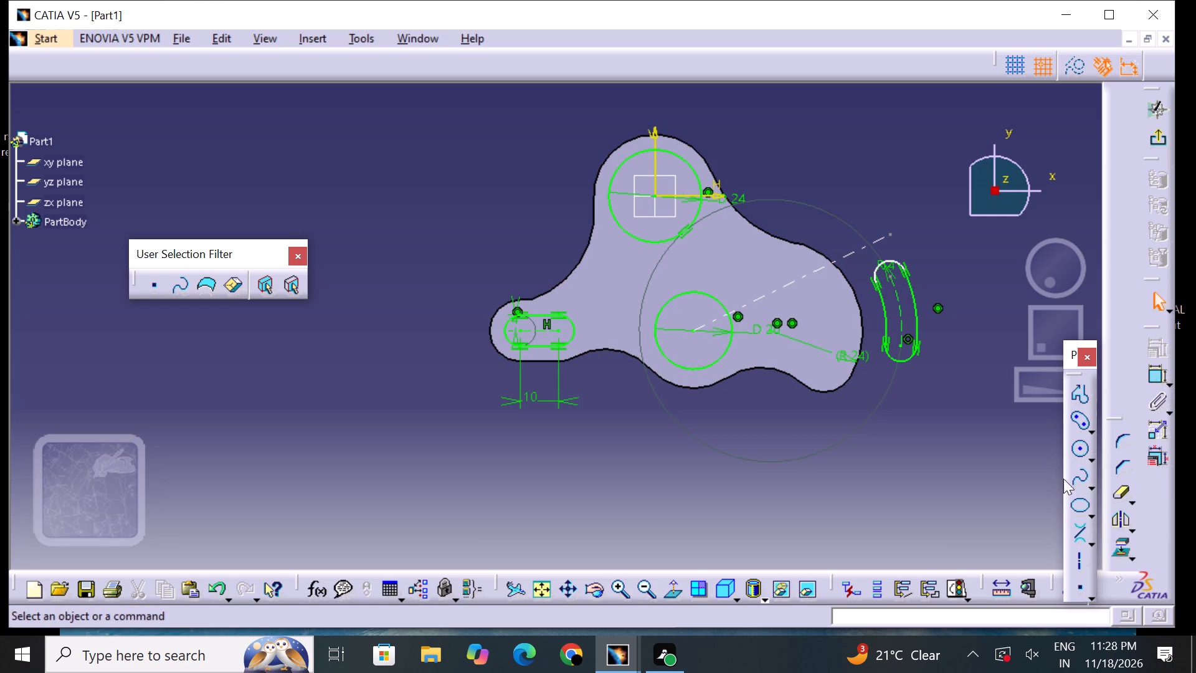
Draw a horizontal axis 140 mm long through the straight slot and the 20 mm circle's center, extending past the curved slot.
{"action": "left_click", "coordinate": [1074, 560]}
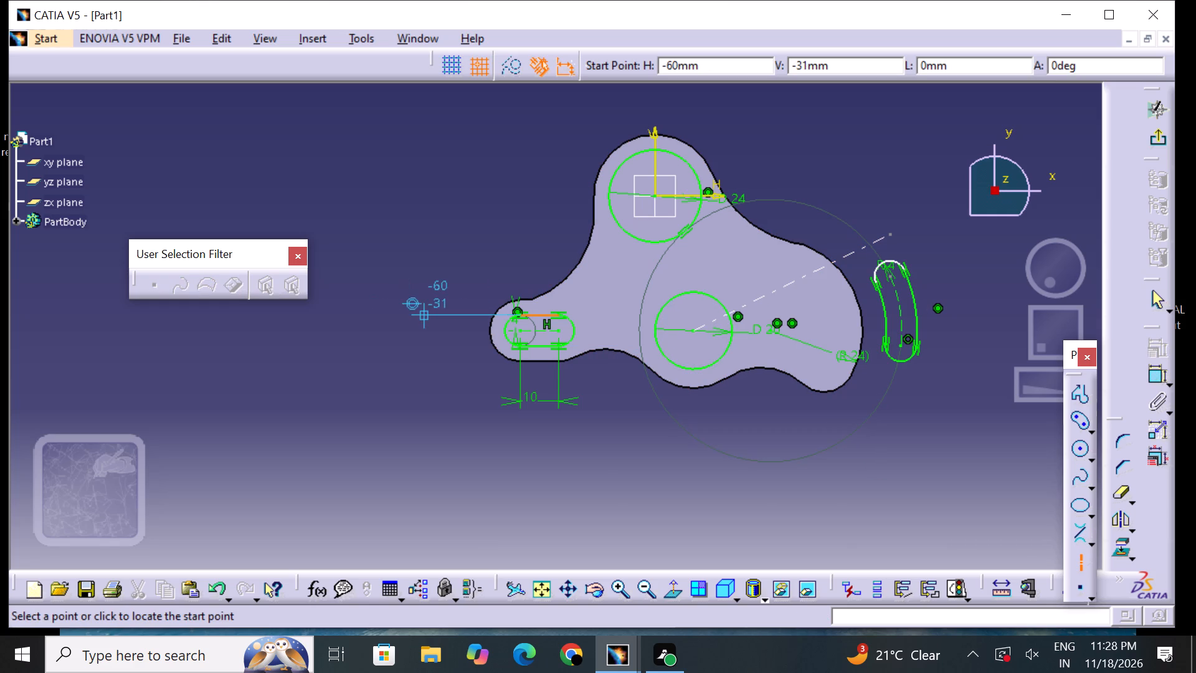
{"action": "left_click", "coordinate": [440, 329]}
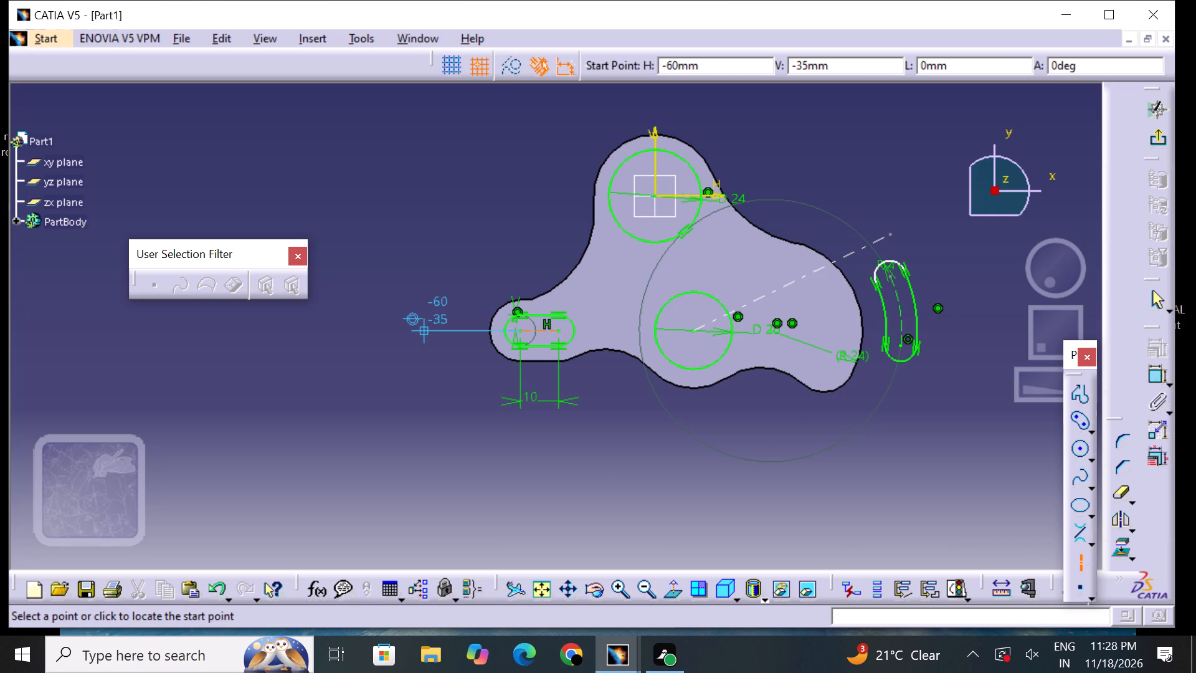
{"action": "left_click", "coordinate": [950, 330]}
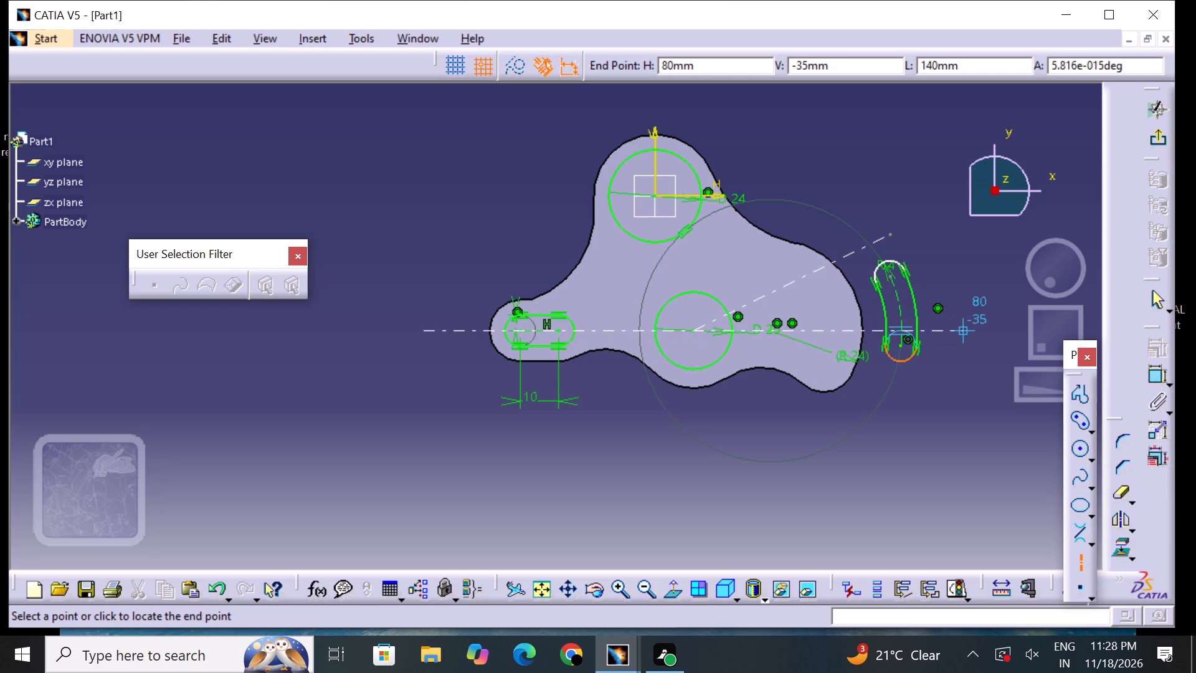
{"action": "left_click", "coordinate": [971, 412]}
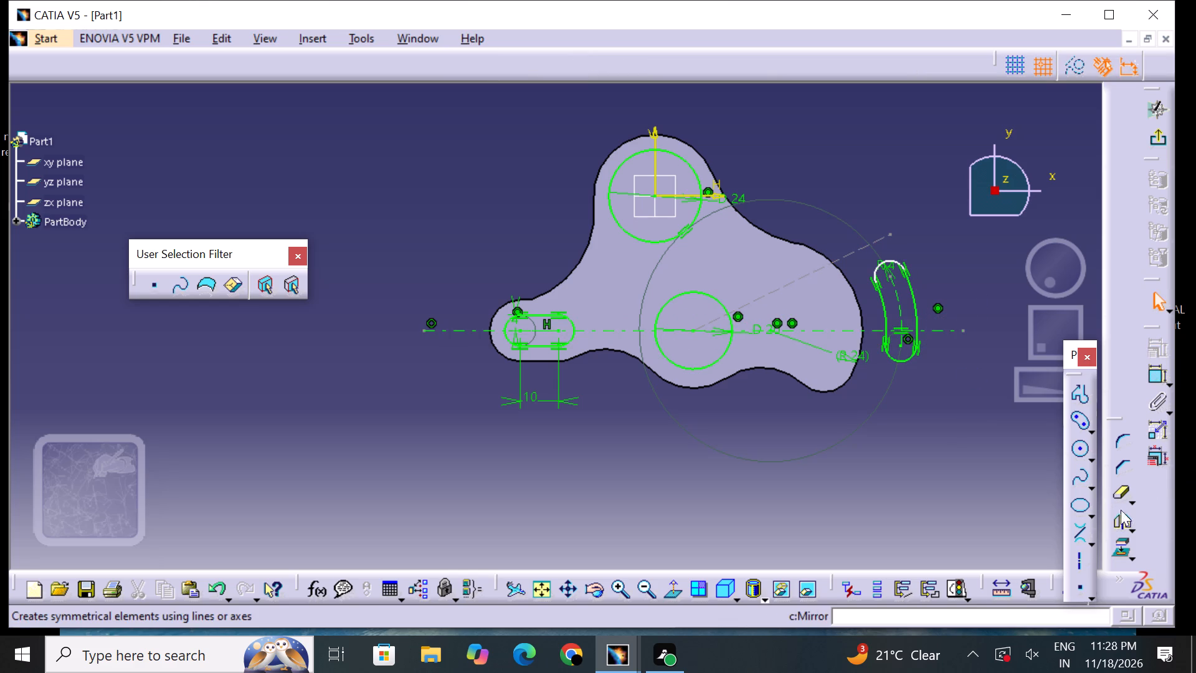
Dimension the angle between the inclined axis and the horizontal axis as 30 degrees.
{"action": "left_click", "coordinate": [1155, 384]}
{"action": "left_click", "coordinate": [778, 295]}
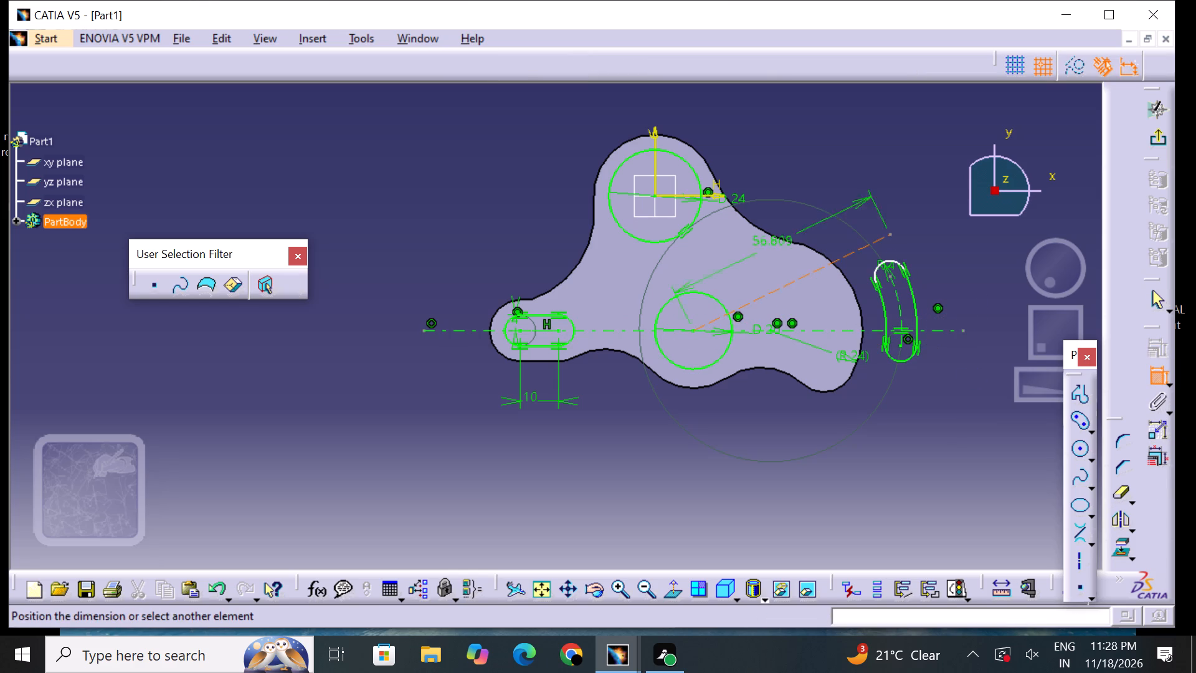
{"action": "left_click", "coordinate": [803, 333]}
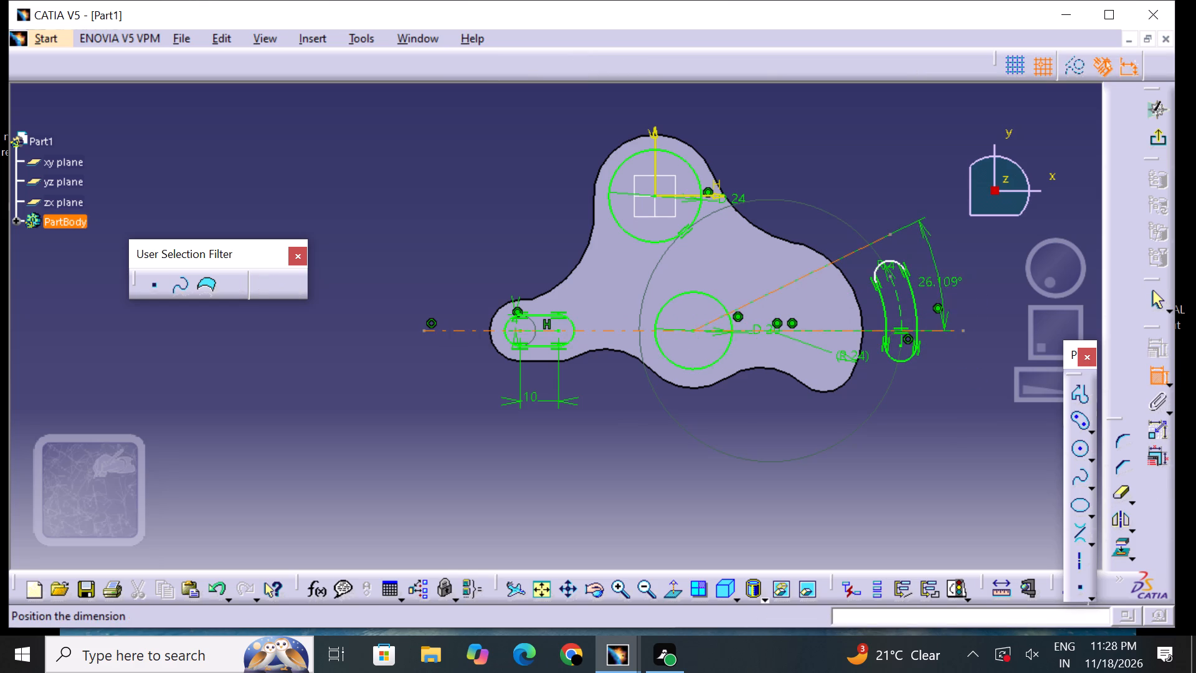
{"action": "left_click", "coordinate": [949, 270]}
{"action": "left_click", "coordinate": [949, 269]}
{"action": "double_click", "coordinate": [949, 269]}
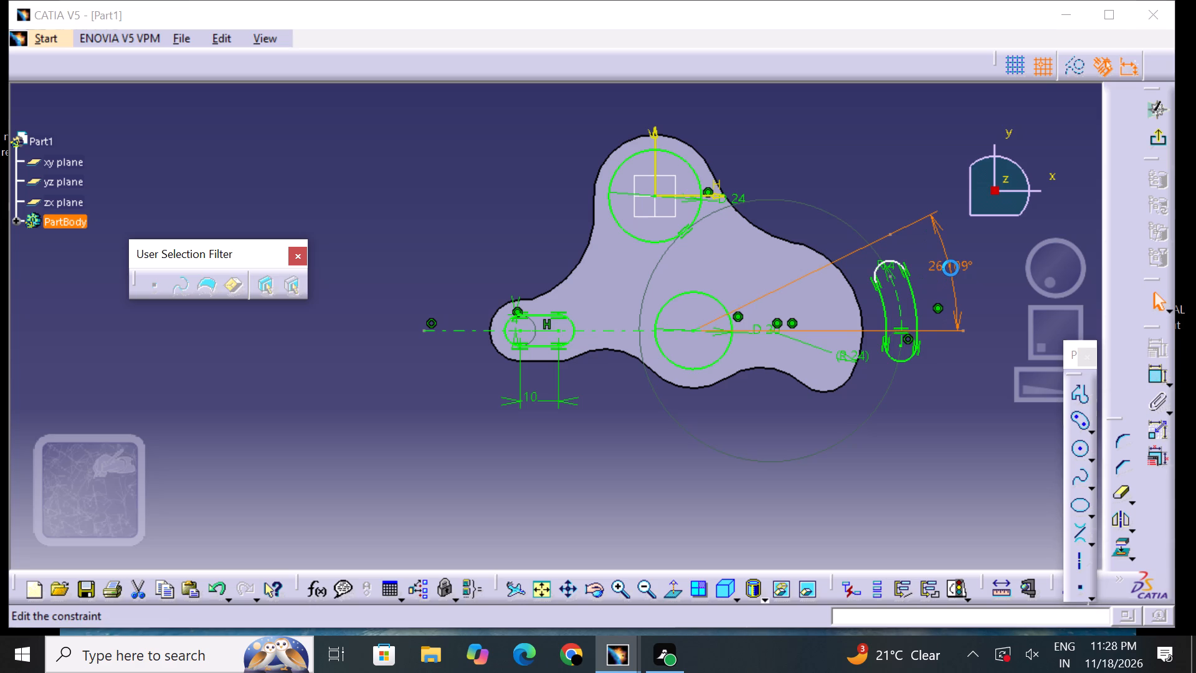
{"action": "key", "text": "BackSpace"}
{"action": "type", "text": "30"}
{"action": "key", "text": "Return"}
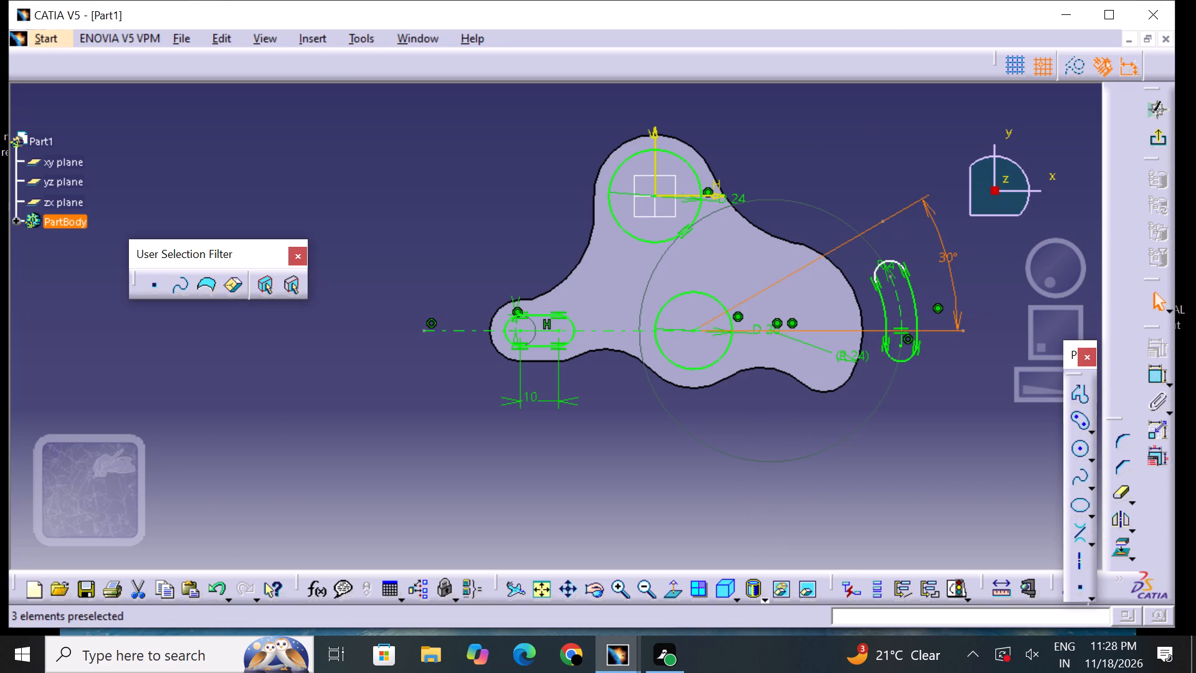
{"action": "left_click_drag", "start_coordinate": [893, 386], "coordinate": [893, 401]}
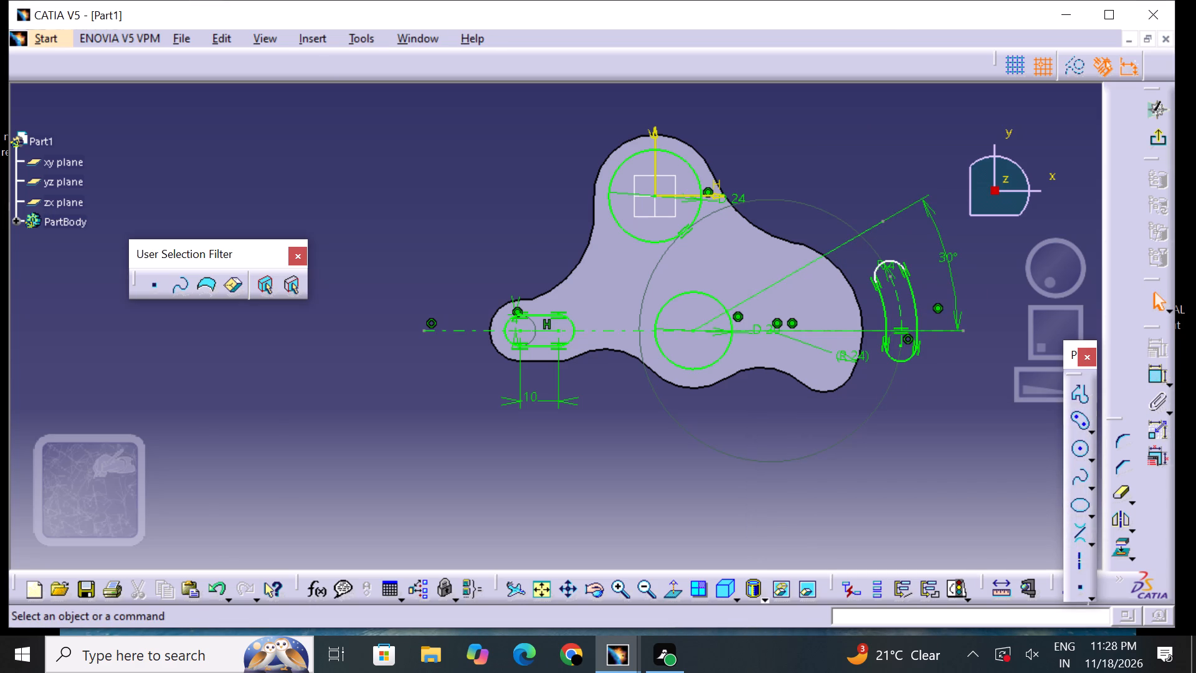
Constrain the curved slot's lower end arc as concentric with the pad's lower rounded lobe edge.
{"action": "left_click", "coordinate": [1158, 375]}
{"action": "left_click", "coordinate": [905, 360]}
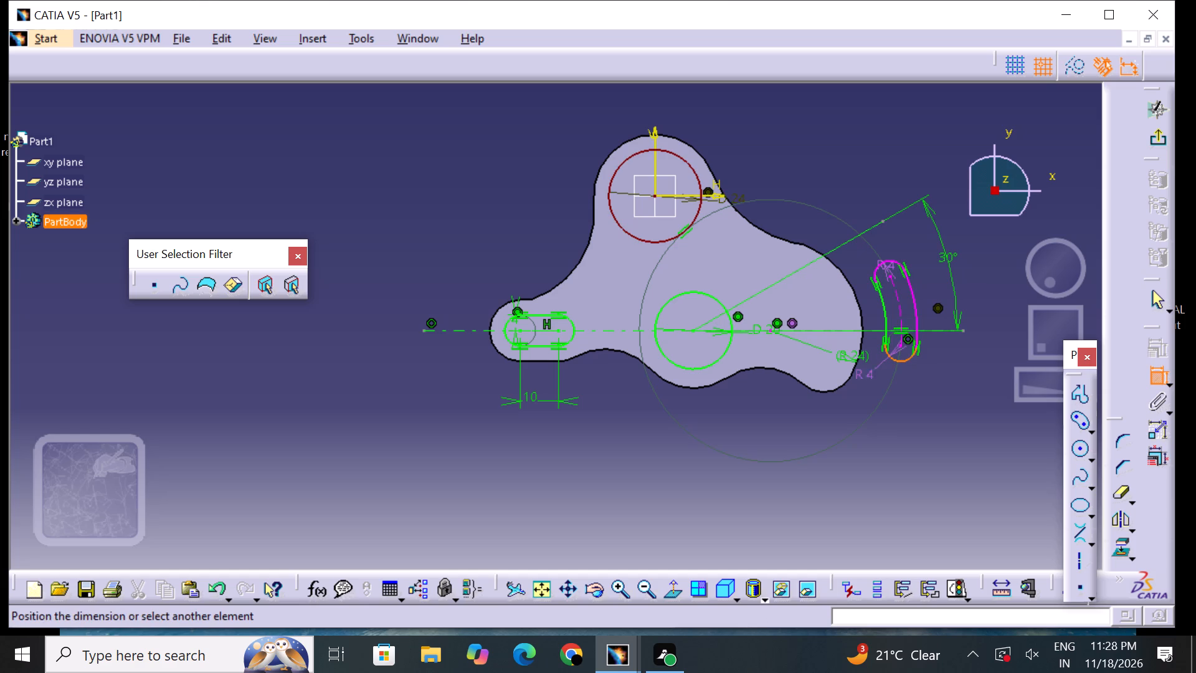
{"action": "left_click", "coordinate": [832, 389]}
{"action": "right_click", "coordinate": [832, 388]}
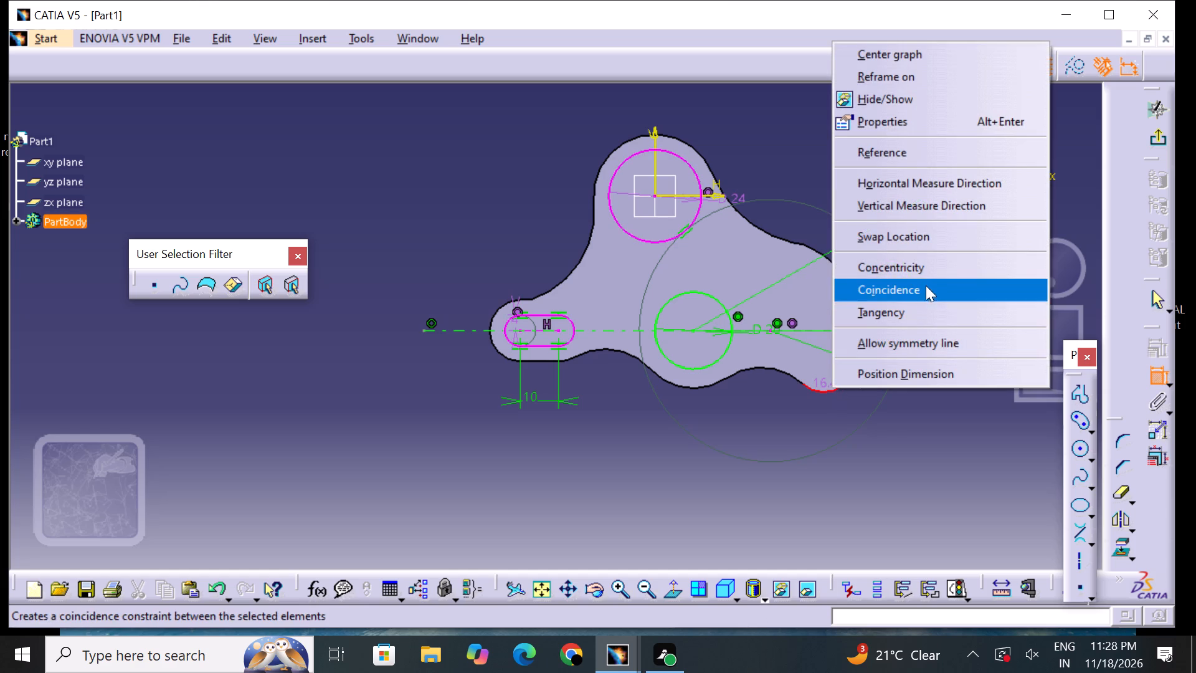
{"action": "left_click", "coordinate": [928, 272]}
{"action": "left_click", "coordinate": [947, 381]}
Delete the curved slot outside the pad's edge, keeping the two axes and their 30 degree dimension.
{"action": "left_click_drag", "start_coordinate": [868, 260], "coordinate": [952, 381]}
{"action": "key", "text": "Delete"}
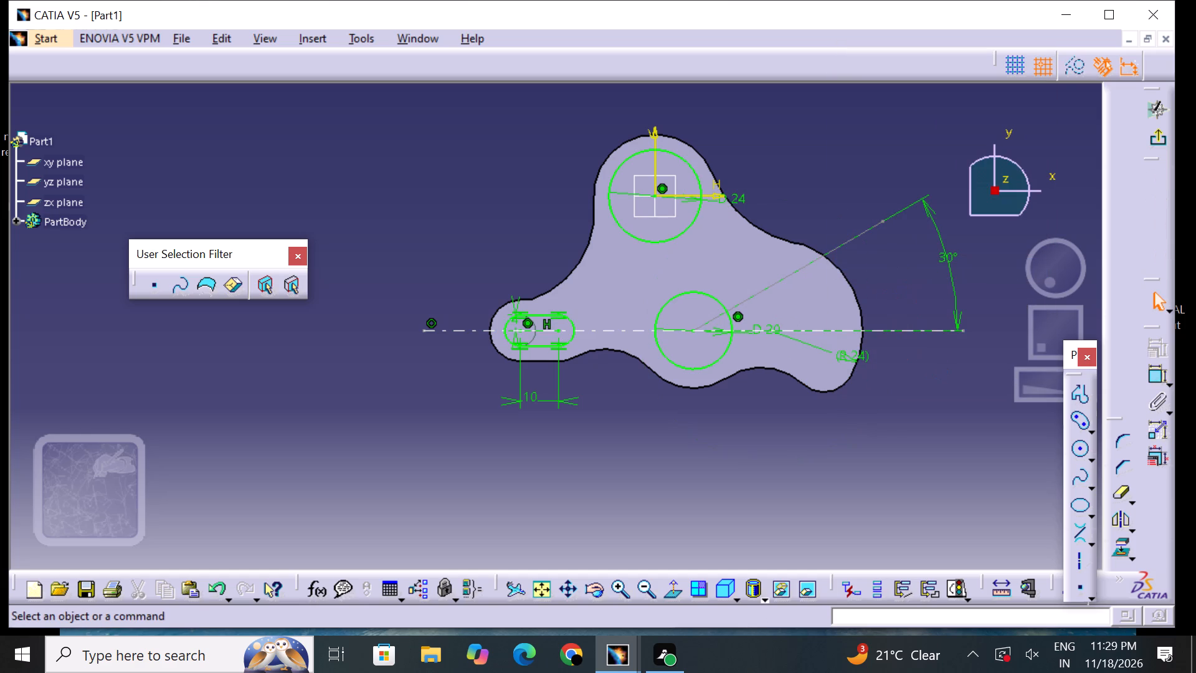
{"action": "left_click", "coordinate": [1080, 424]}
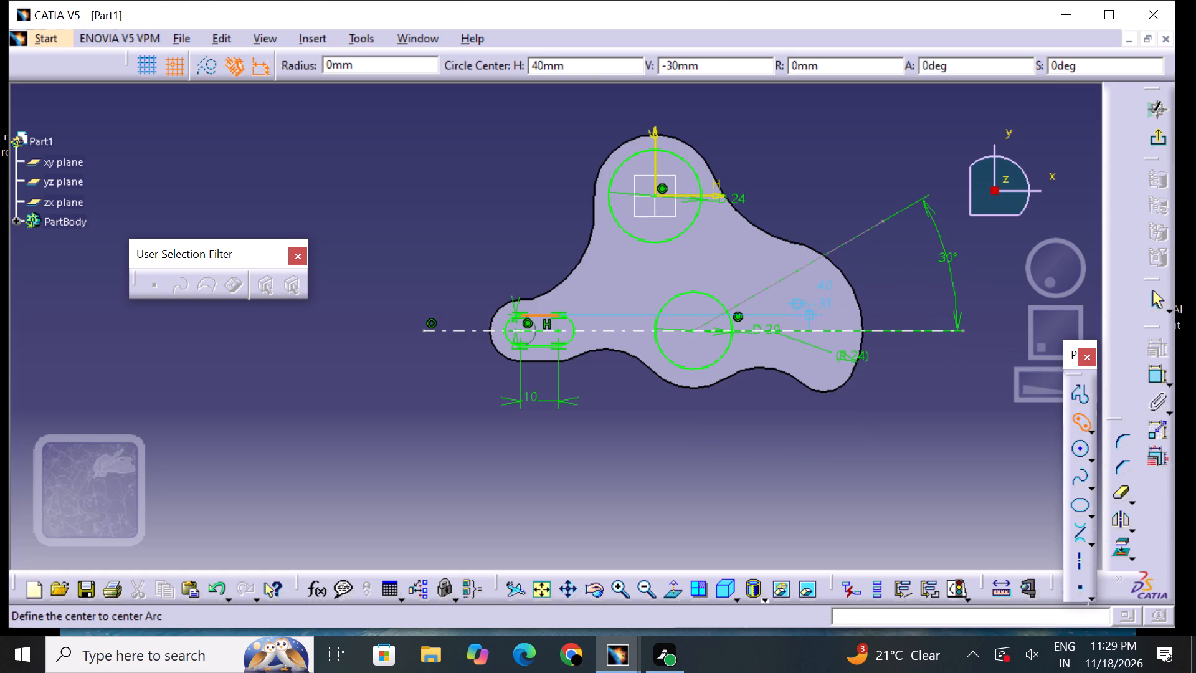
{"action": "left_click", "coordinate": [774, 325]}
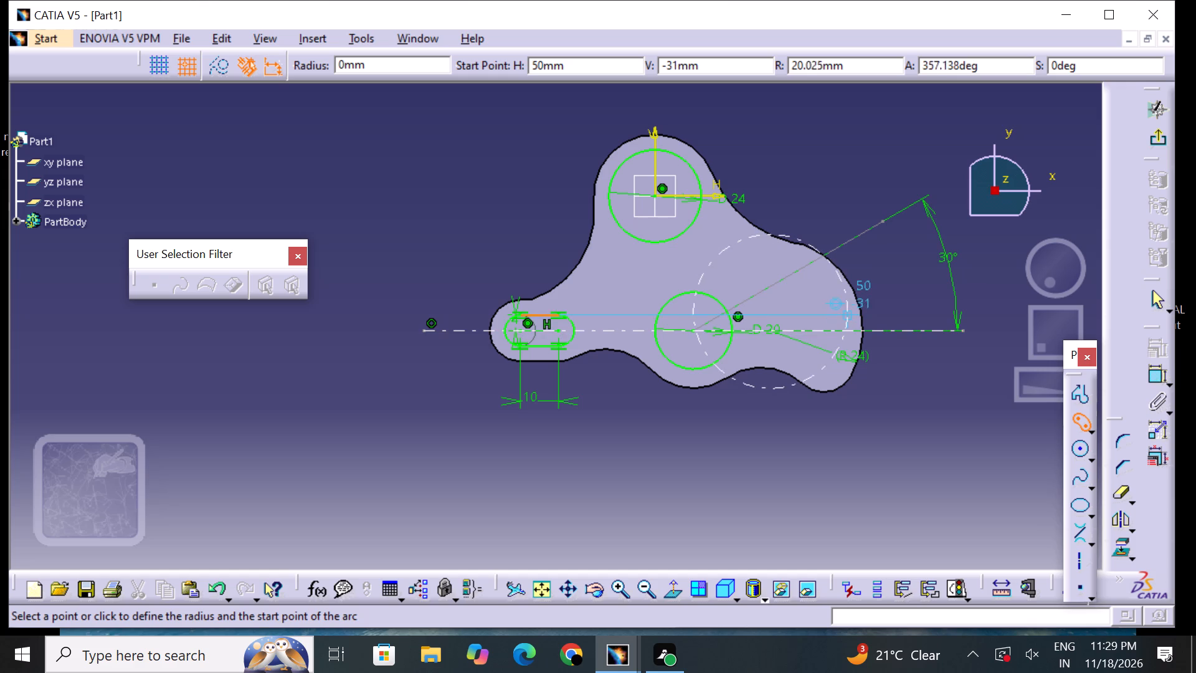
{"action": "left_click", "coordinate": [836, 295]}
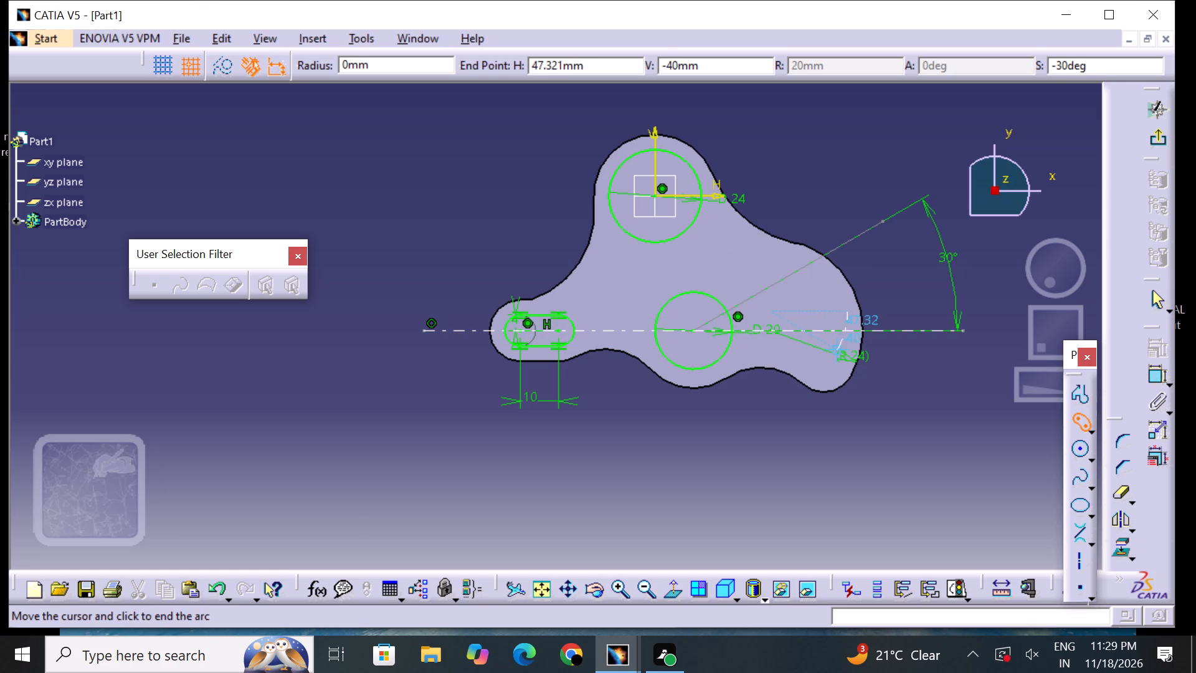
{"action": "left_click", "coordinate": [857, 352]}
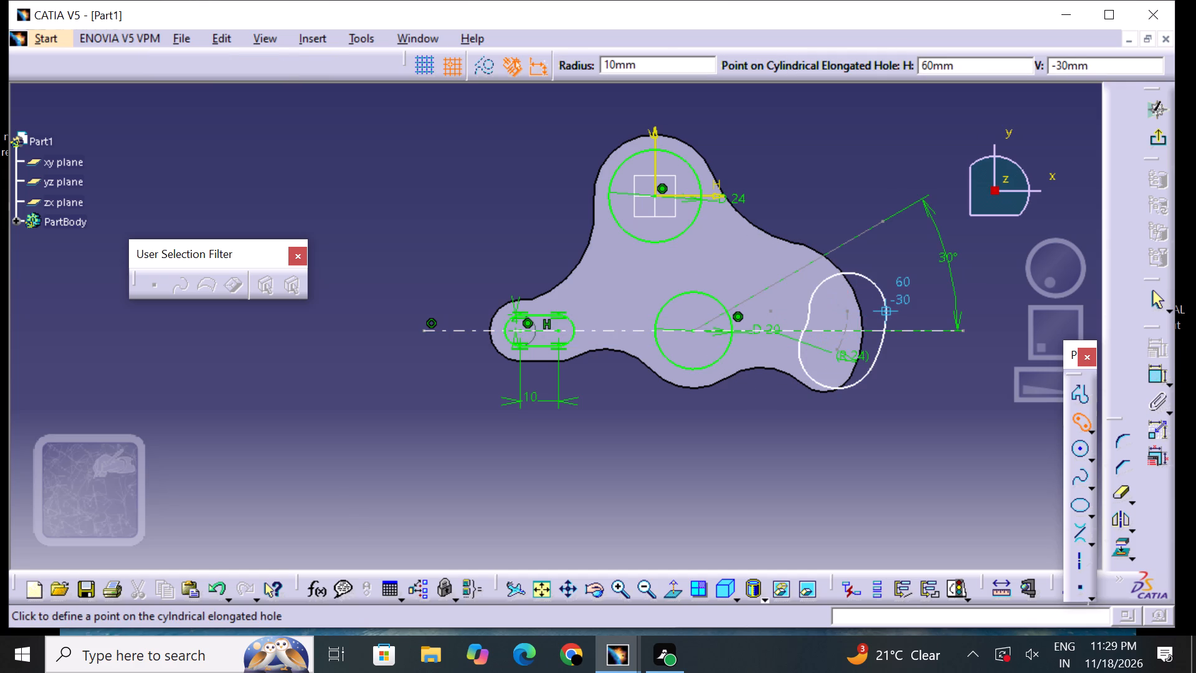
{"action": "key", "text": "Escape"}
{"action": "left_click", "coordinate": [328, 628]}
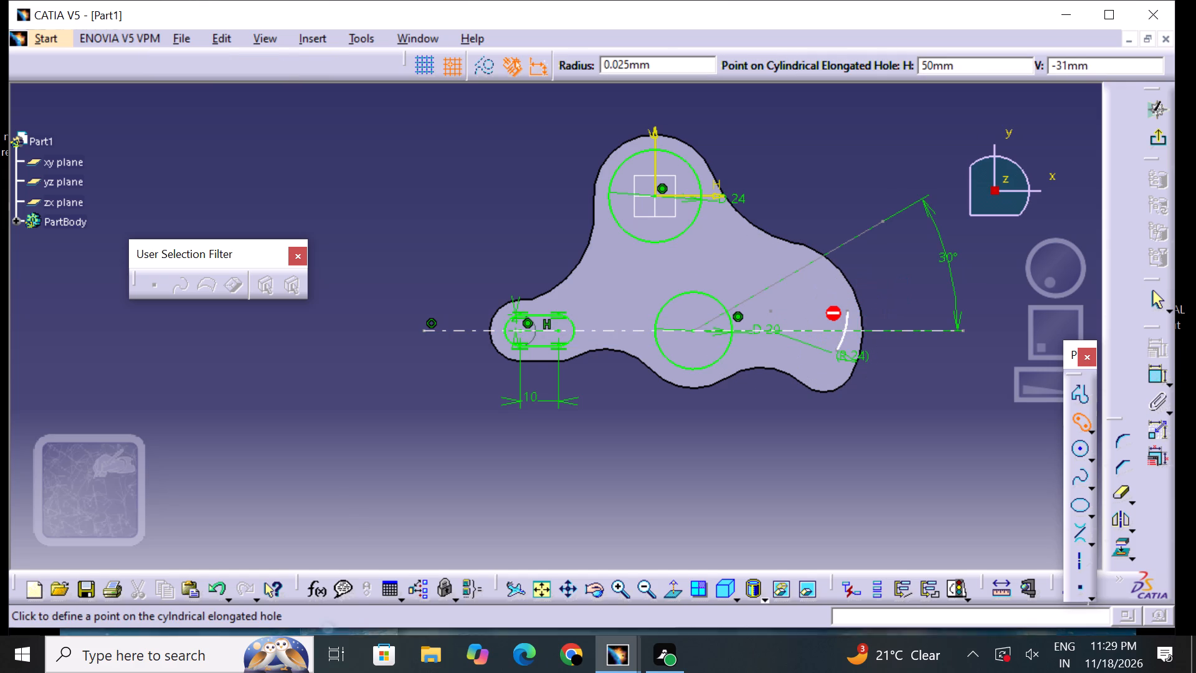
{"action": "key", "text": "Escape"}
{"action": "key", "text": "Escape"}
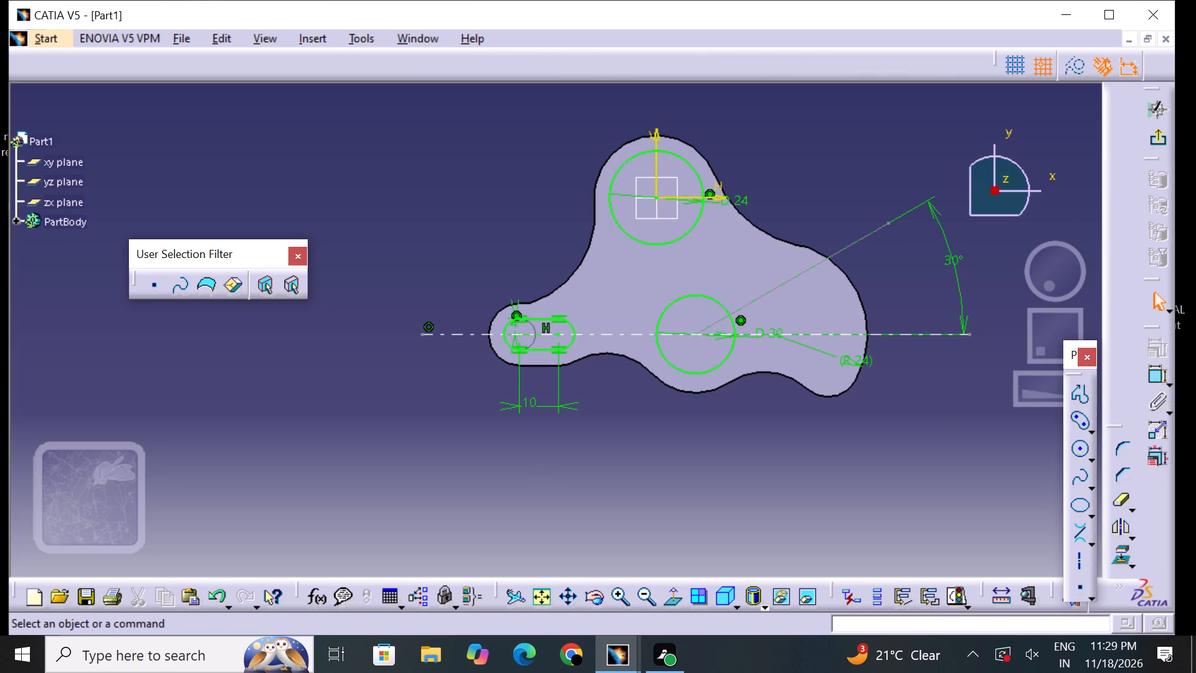
Draw a cylindrical elongated hole centered on the 20 mm circle, with a centerline radius of about 31 mm, inside the pad's wide lobe.
{"action": "left_click", "coordinate": [1075, 421]}
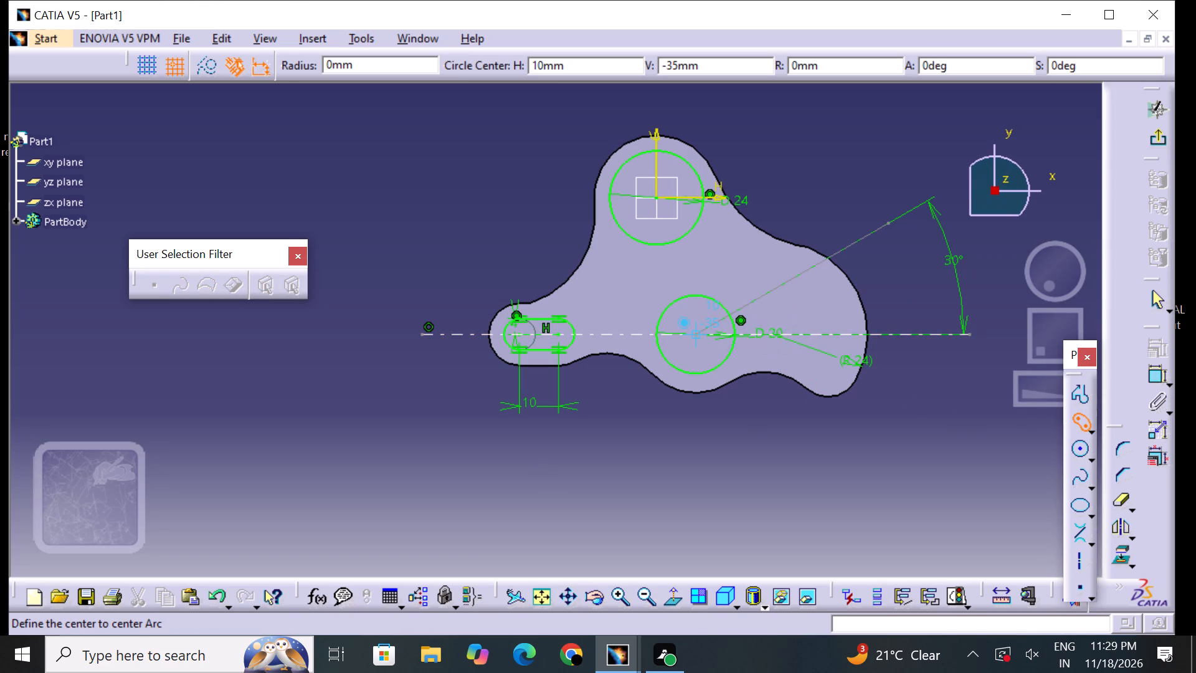
{"action": "left_click", "coordinate": [695, 331]}
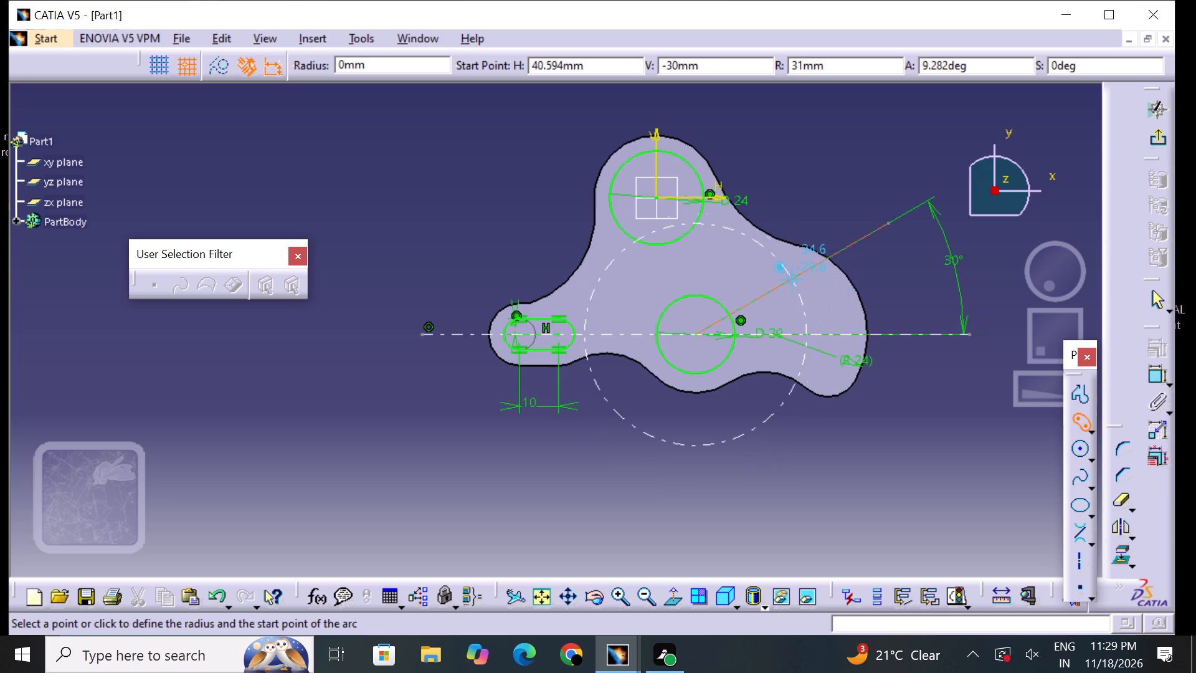
{"action": "left_click", "coordinate": [817, 290]}
{"action": "left_click", "coordinate": [830, 343]}
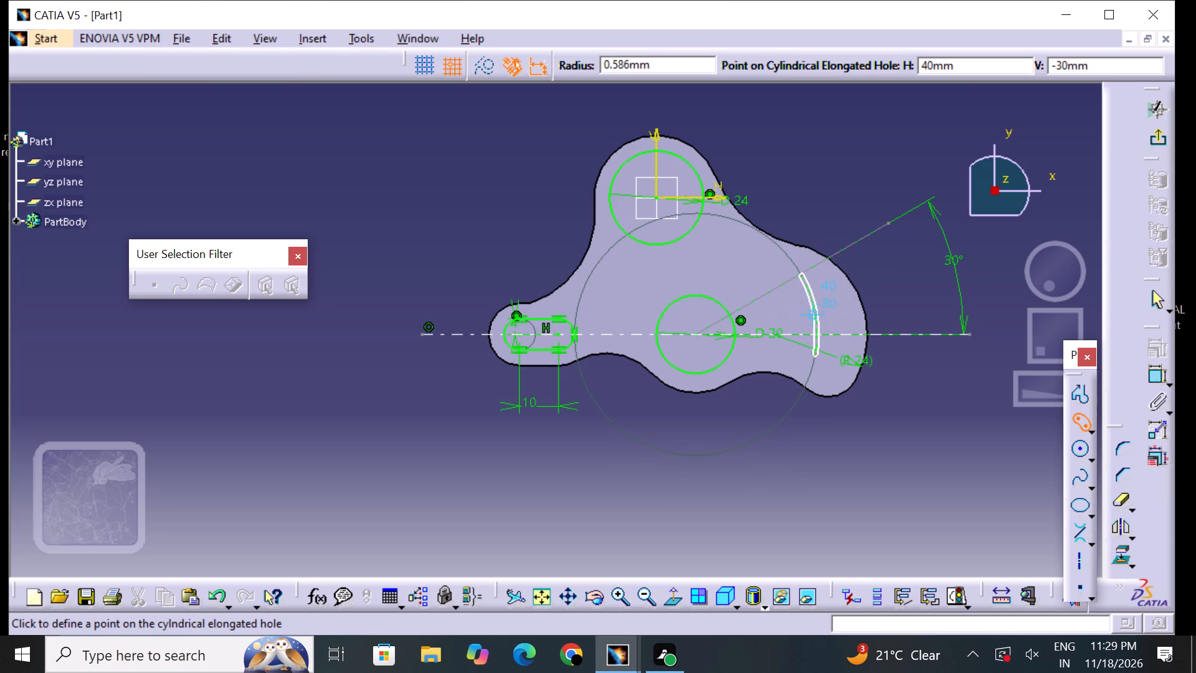
{"action": "left_click", "coordinate": [840, 312]}
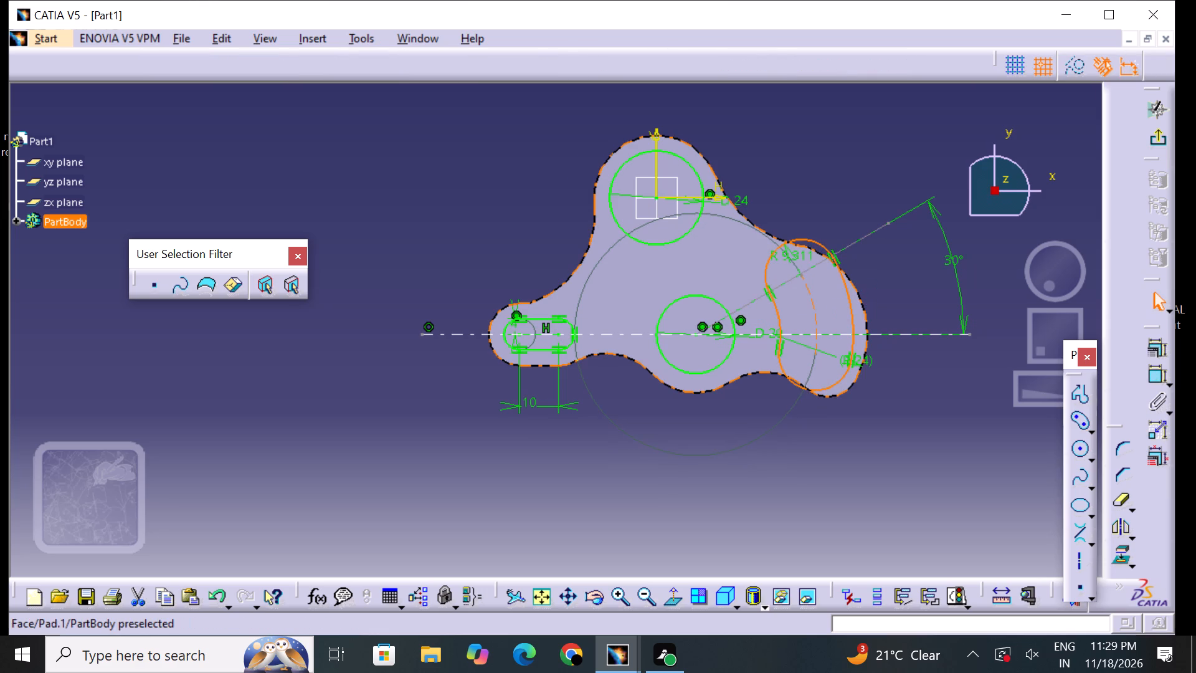
Set the end radius of the new curved slot to 4 mm.
{"action": "double_click", "coordinate": [801, 256]}
{"action": "key", "text": "BackSpace"}
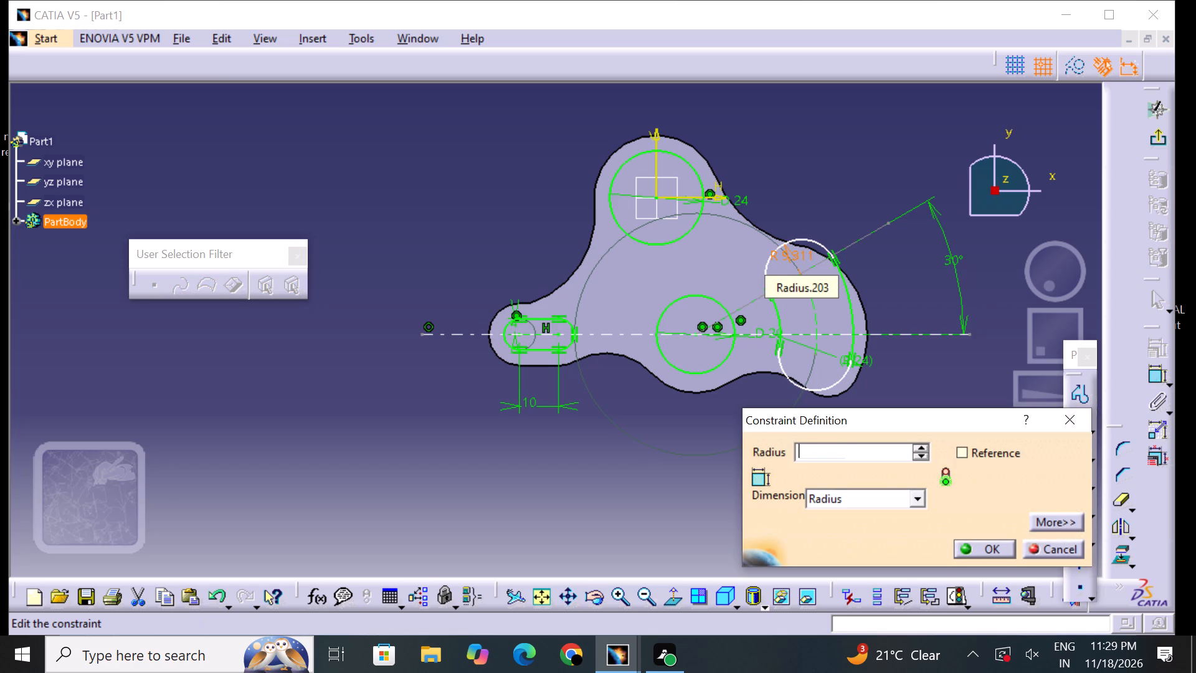
{"action": "key", "text": "4"}
{"action": "key", "text": "Return"}
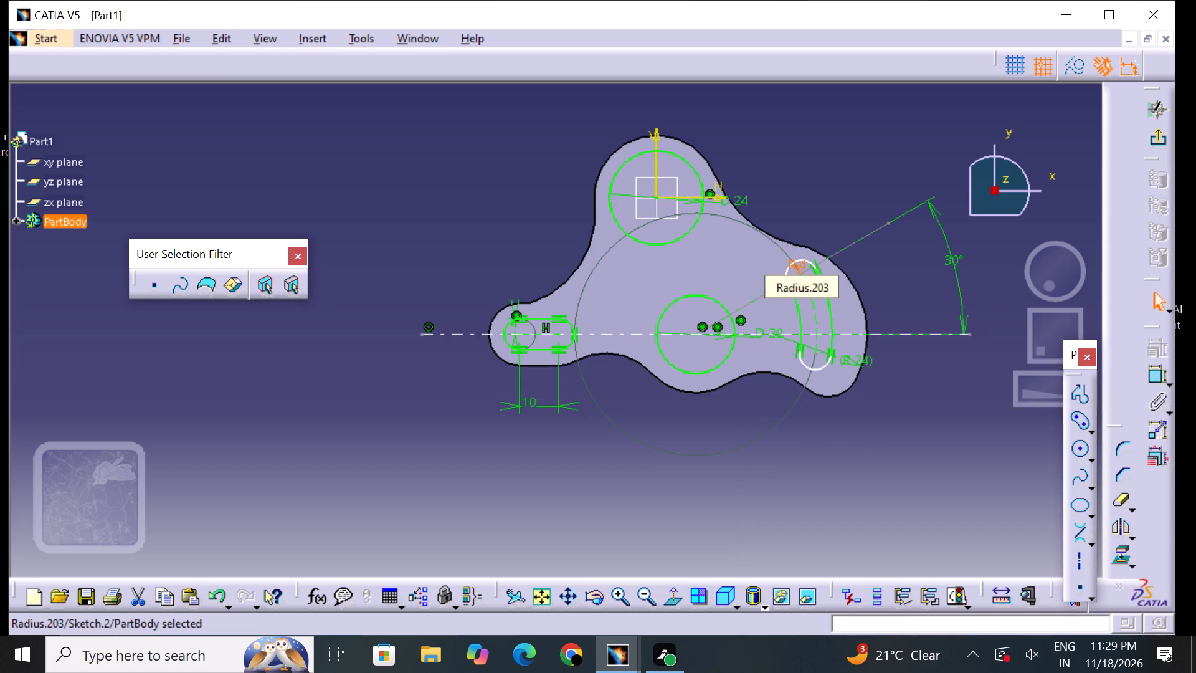
{"action": "left_click", "coordinate": [896, 287]}
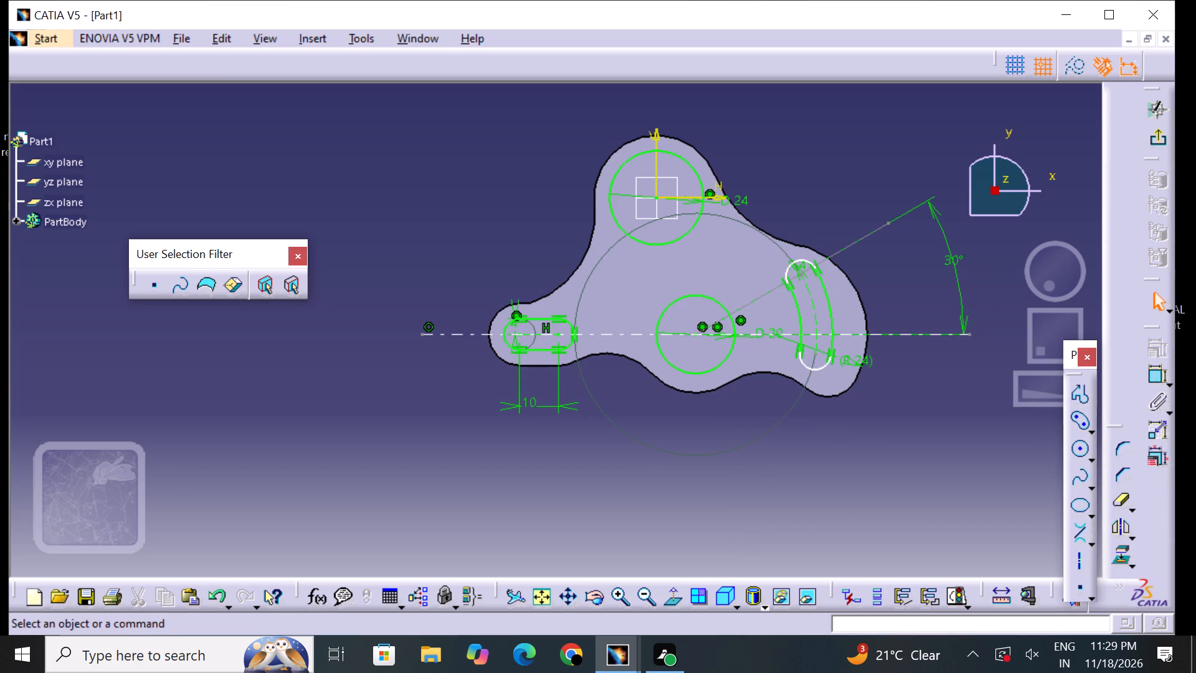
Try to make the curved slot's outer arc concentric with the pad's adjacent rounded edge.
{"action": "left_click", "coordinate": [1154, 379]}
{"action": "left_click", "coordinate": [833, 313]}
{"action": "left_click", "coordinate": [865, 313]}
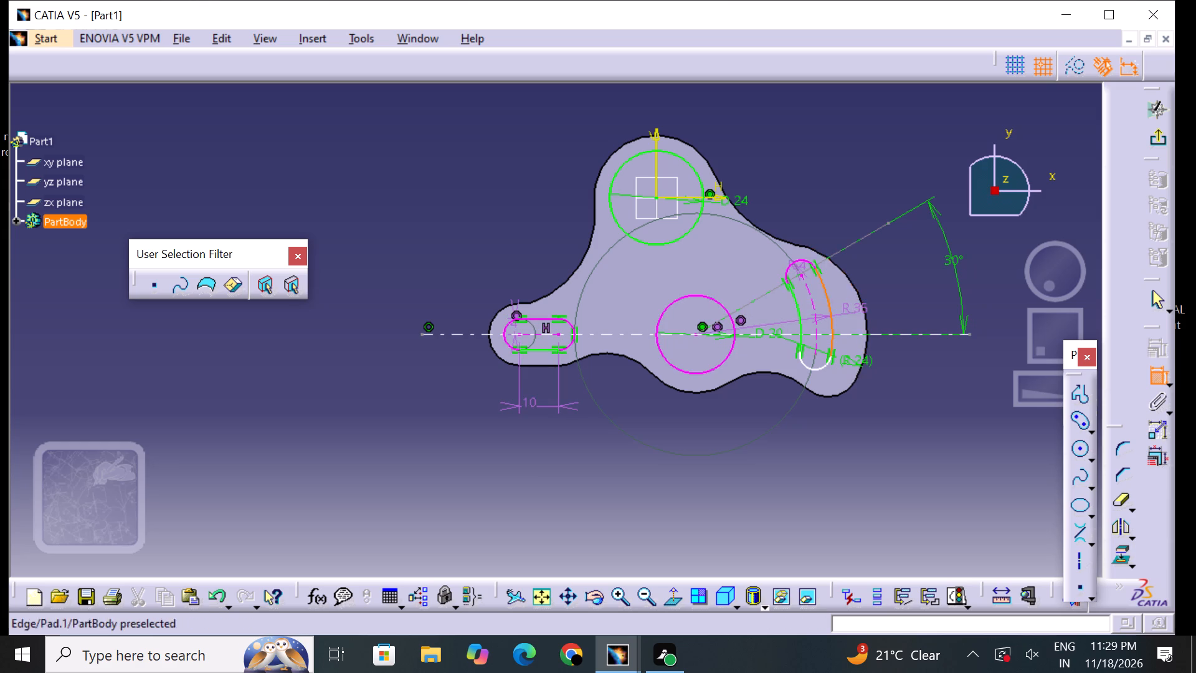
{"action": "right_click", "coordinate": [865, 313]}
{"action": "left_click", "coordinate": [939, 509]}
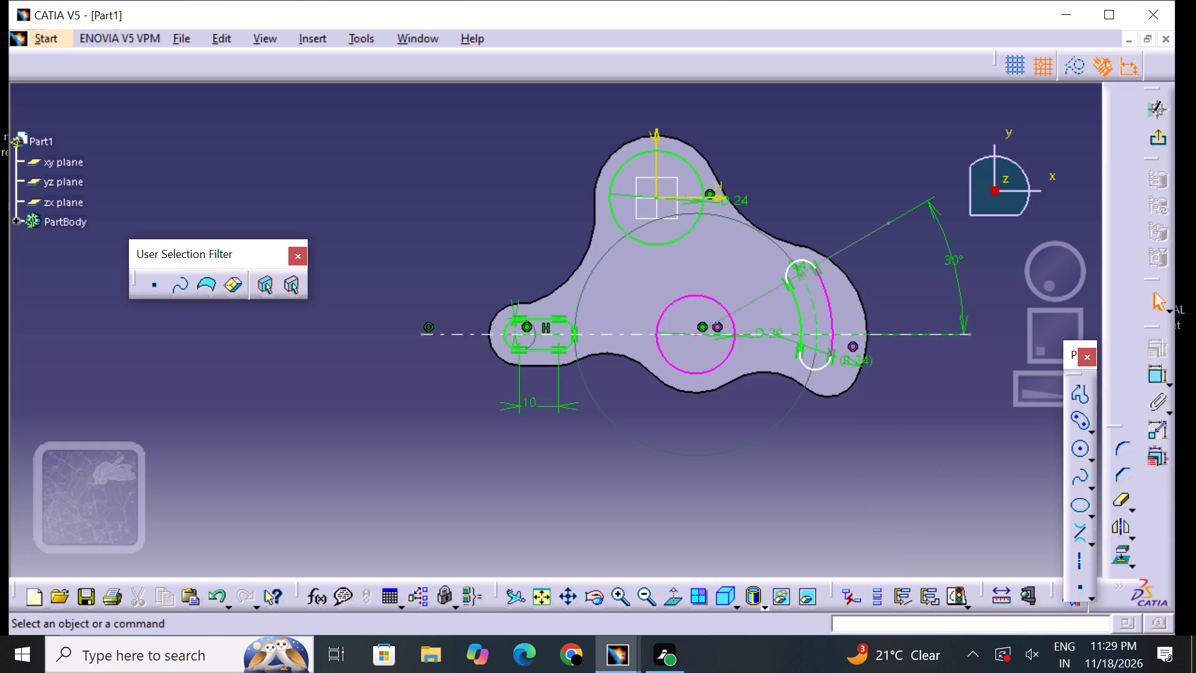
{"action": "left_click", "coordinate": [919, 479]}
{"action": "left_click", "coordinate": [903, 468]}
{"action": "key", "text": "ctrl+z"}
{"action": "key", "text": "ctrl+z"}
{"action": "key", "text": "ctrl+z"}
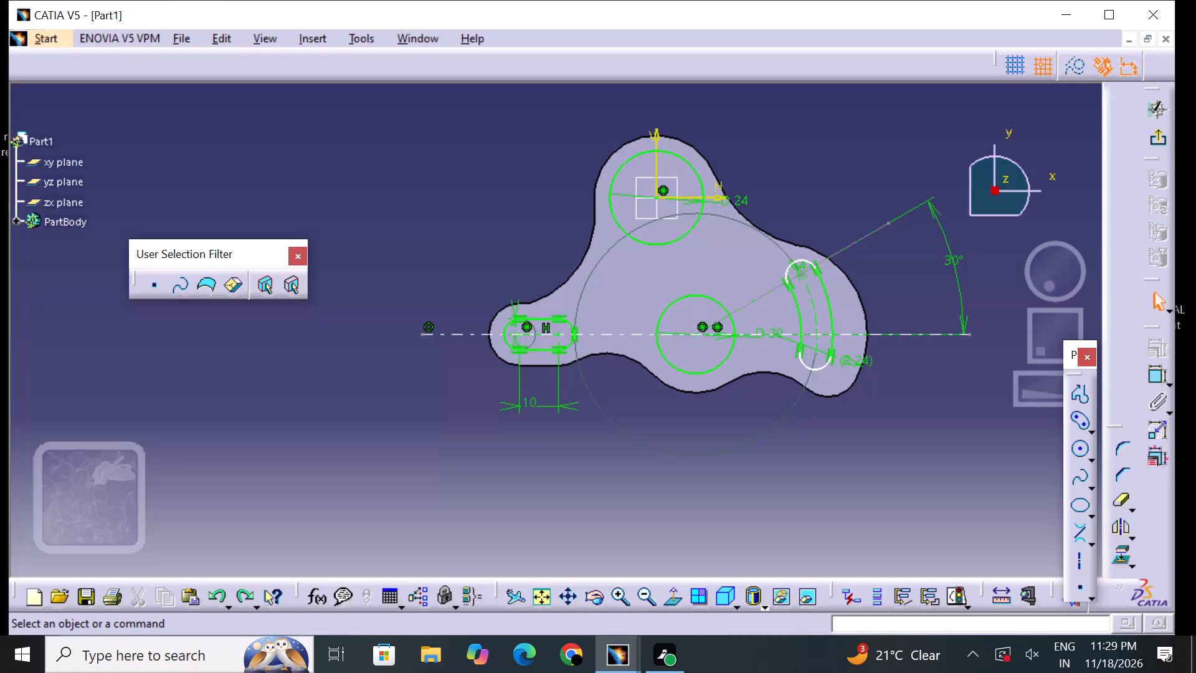
Dimension the horizontal distance from the 20 mm circle's center to the curved slot's center arc.
{"action": "left_click", "coordinate": [1157, 378]}
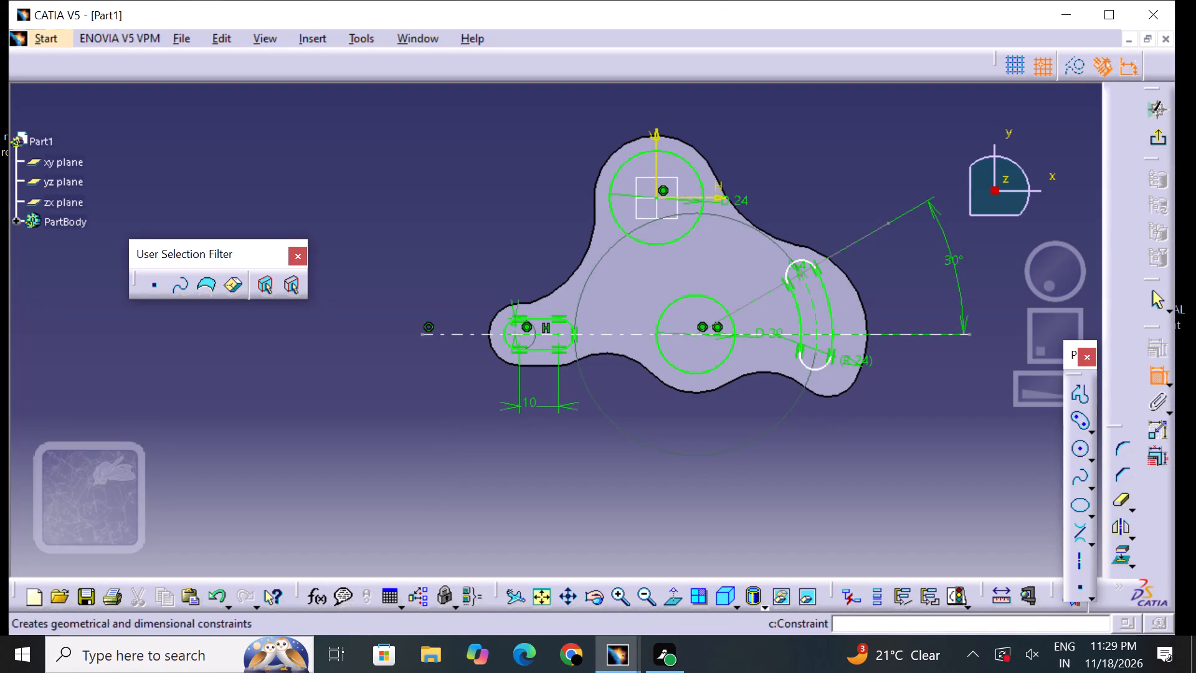
{"action": "left_click", "coordinate": [692, 335]}
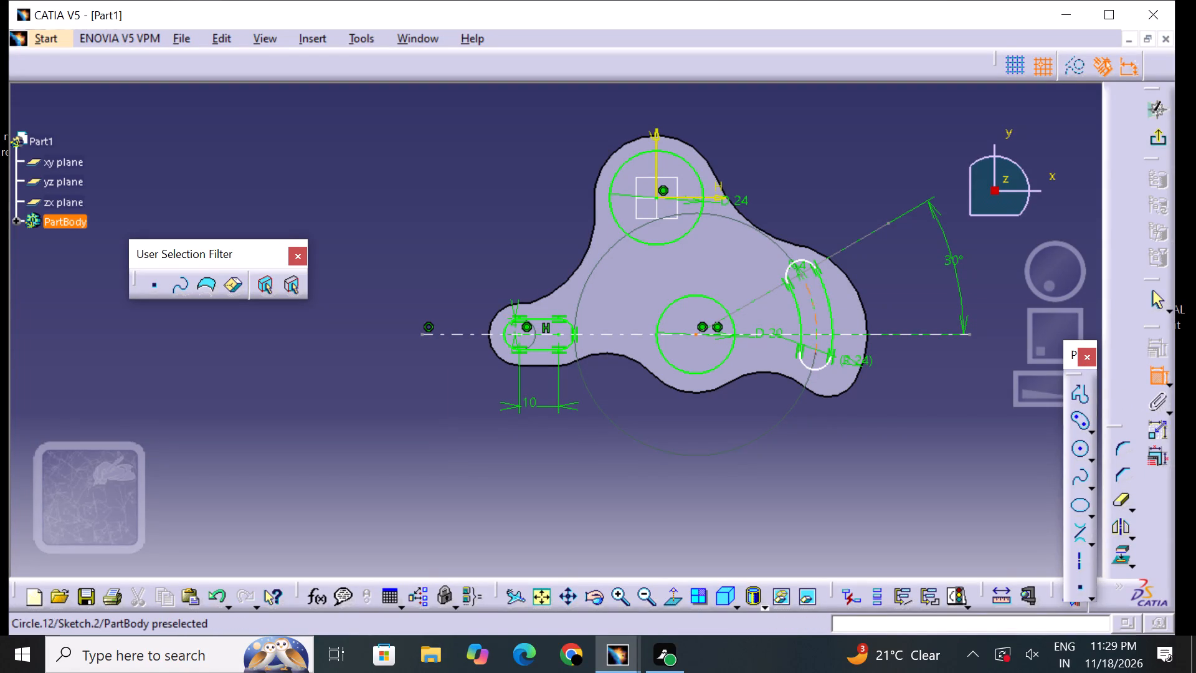
{"action": "left_click", "coordinate": [818, 336]}
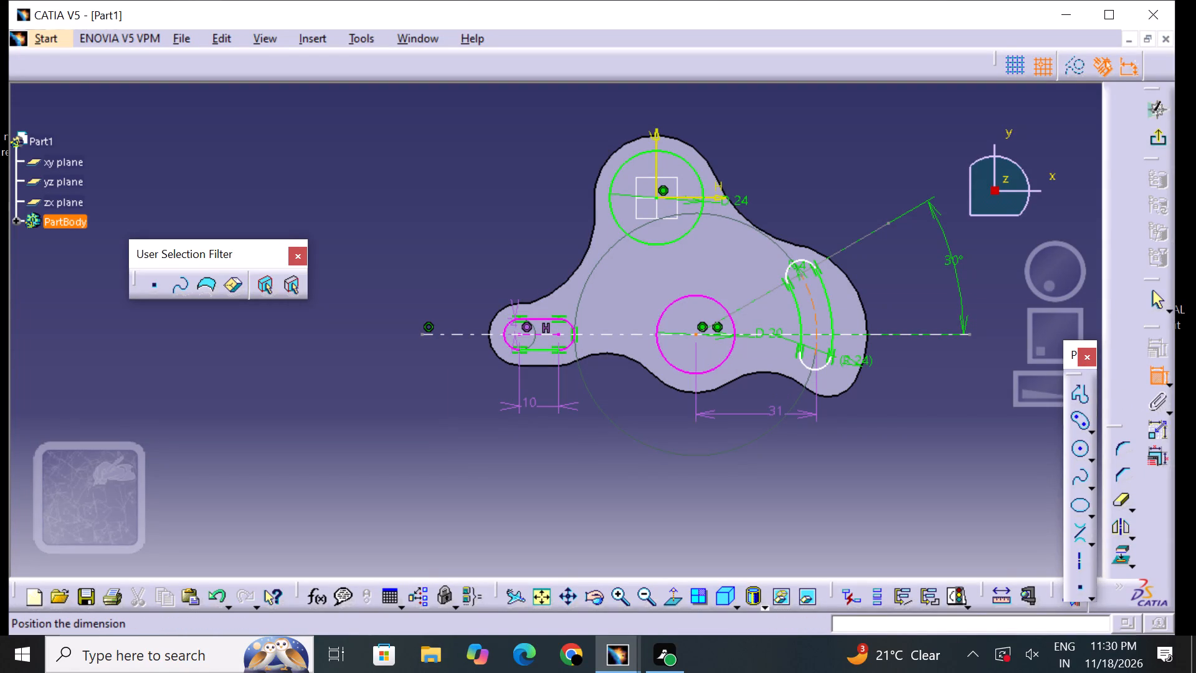
{"action": "left_click", "coordinate": [764, 419]}
Delete the 10 mm length dimension from the straight slot.
{"action": "left_click", "coordinate": [559, 409]}
{"action": "right_click", "coordinate": [559, 409]}
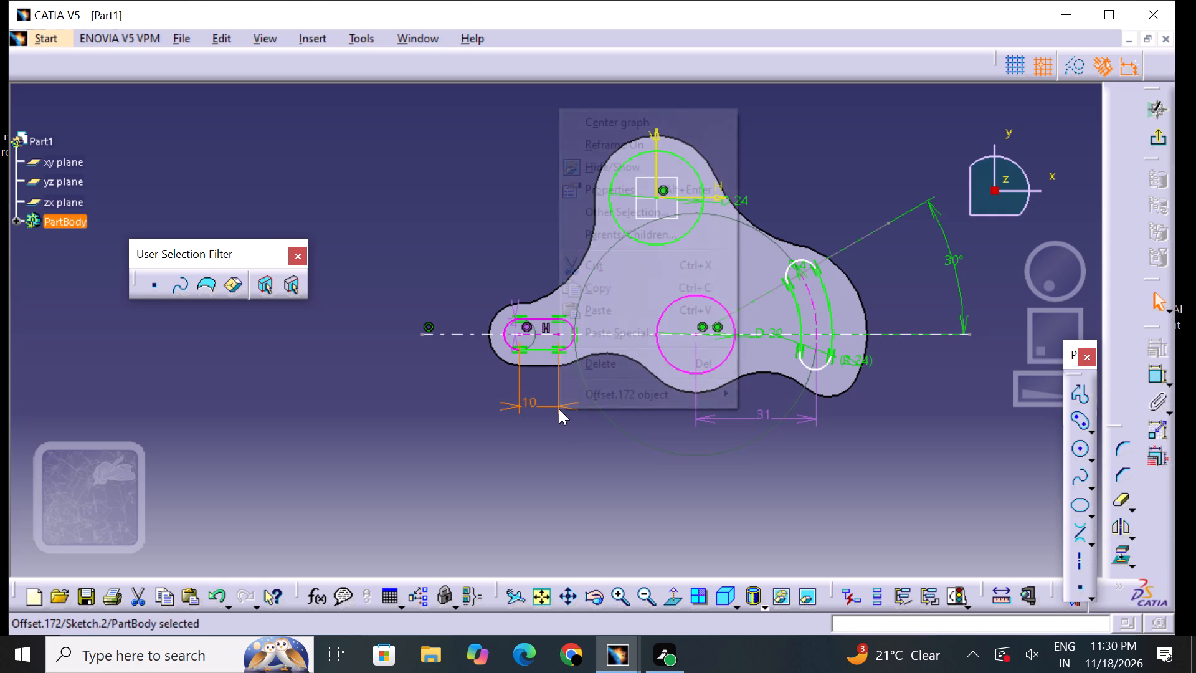
{"action": "left_click", "coordinate": [594, 368]}
Set the distance from the 20 mm circle's center to the curved slot's center arc to 36 mm.
{"action": "double_click", "coordinate": [762, 415]}
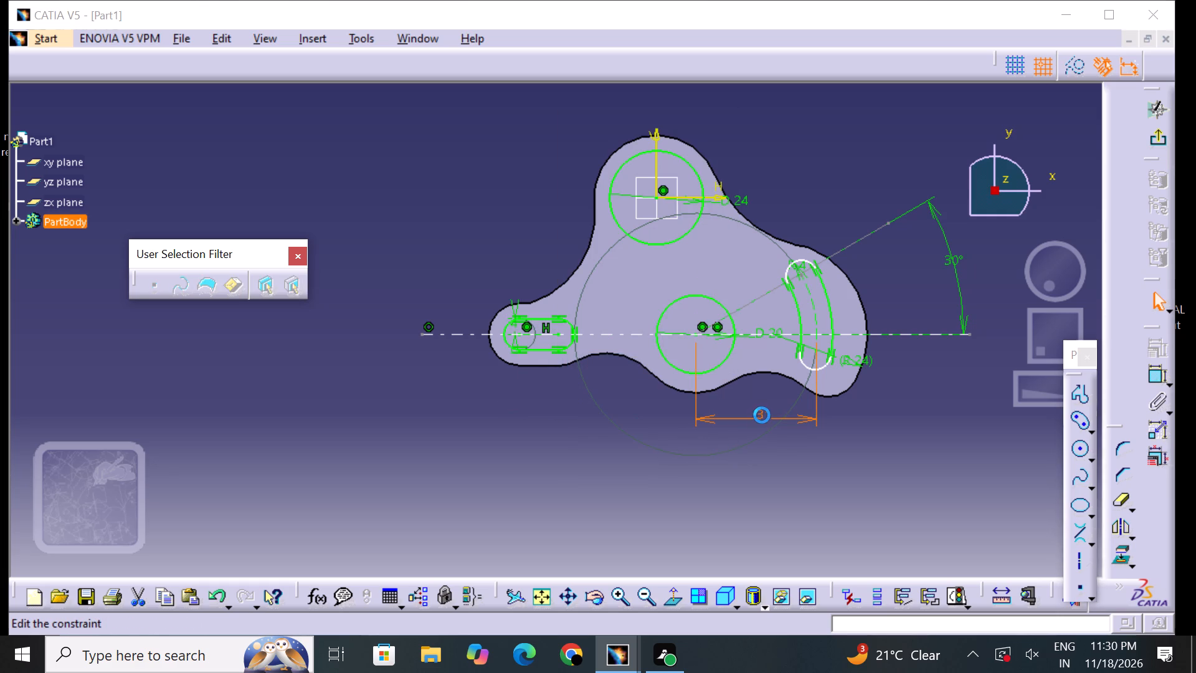
{"action": "key", "text": "BackSpace"}
{"action": "type", "text": "36"}
{"action": "key", "text": "Return"}
{"action": "left_click", "coordinate": [778, 446]}
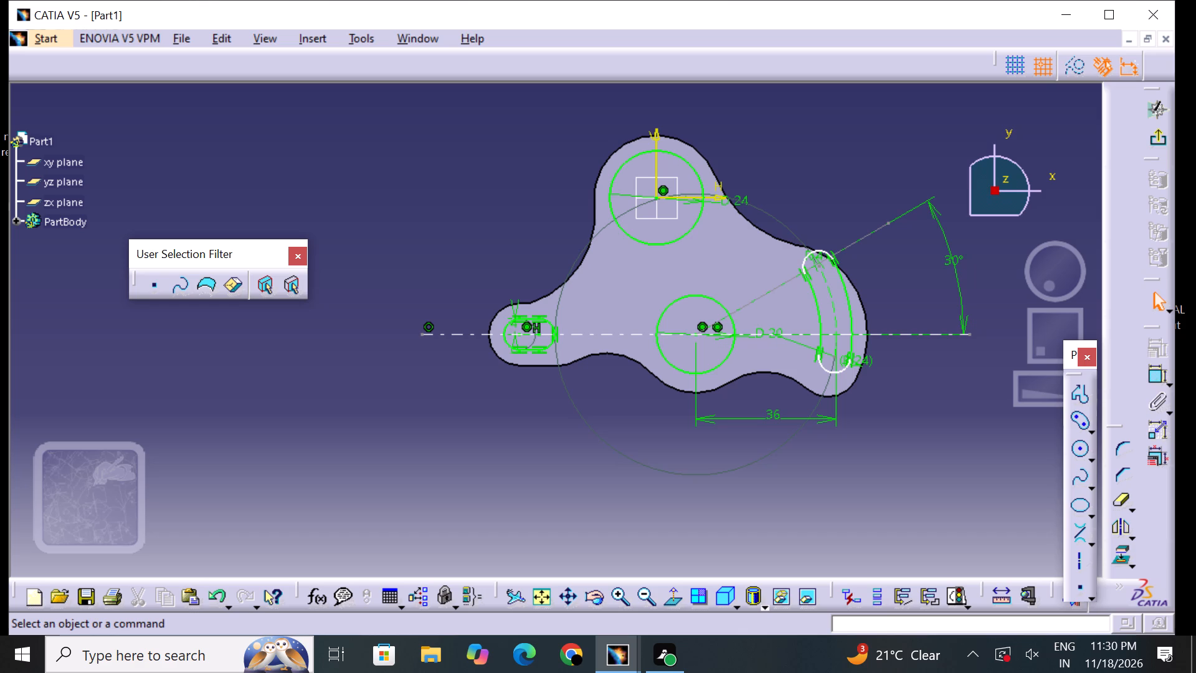
Exit the sketch and cut its circles and slots through the pad with an Up to next pocket.
{"action": "left_click", "coordinate": [1163, 145]}
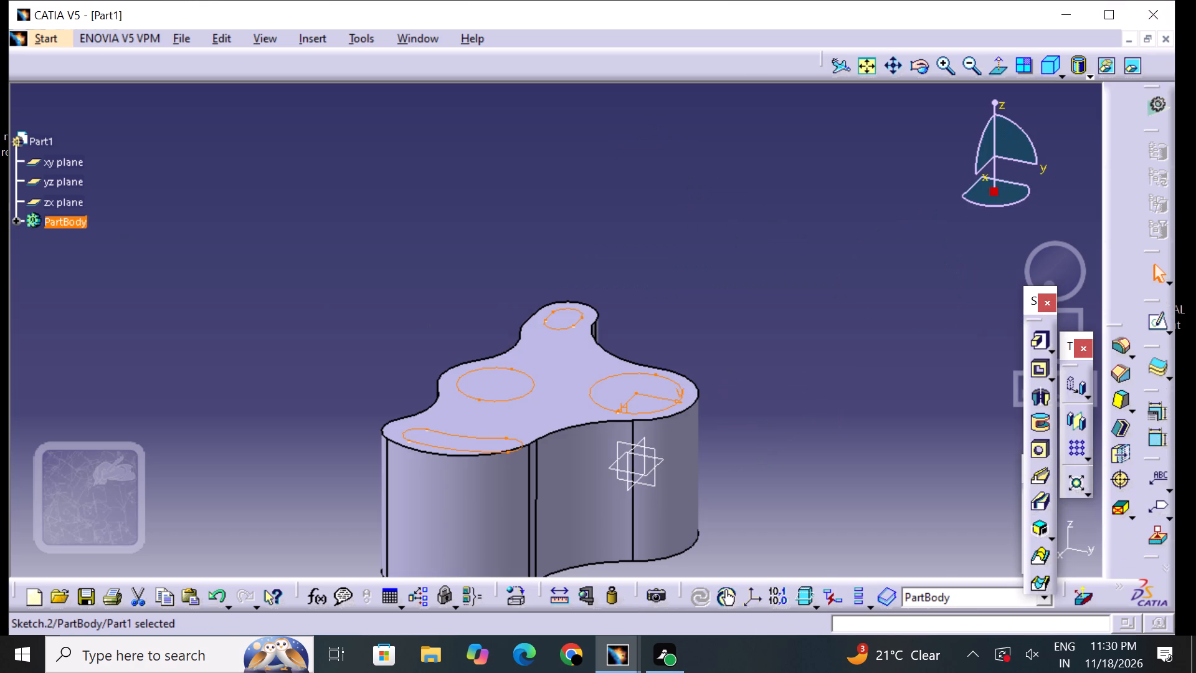
{"action": "middle_click_drag", "start_coordinate": [848, 248], "coordinate": [875, 117]}
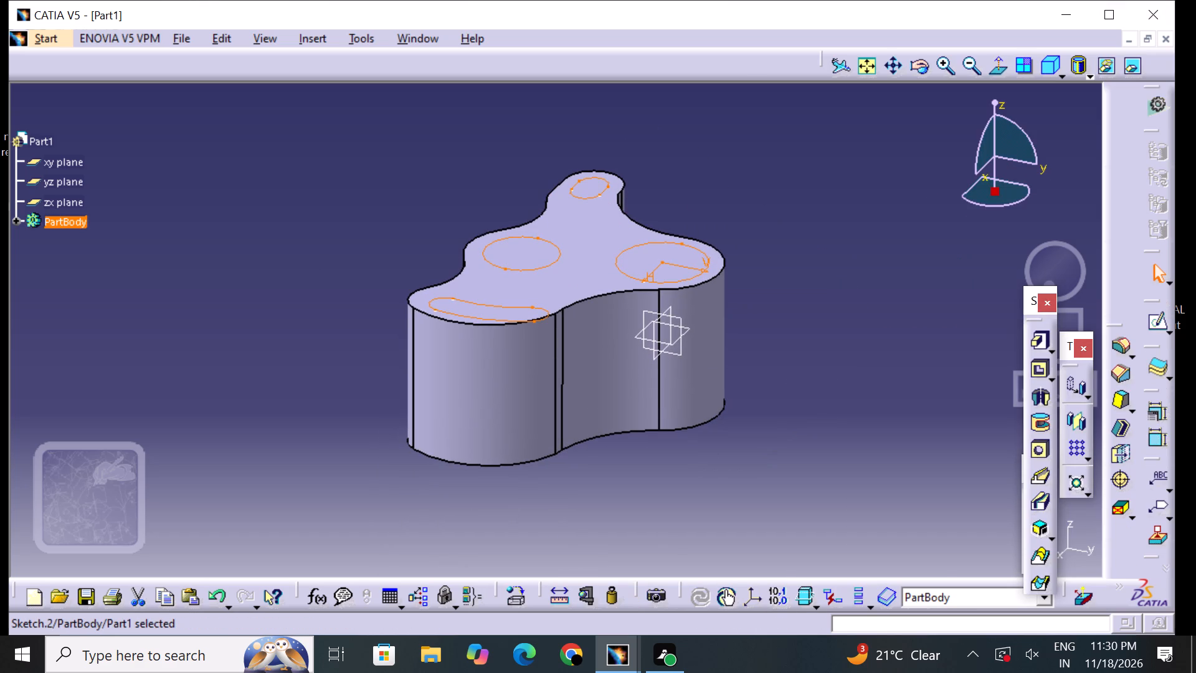
{"action": "left_click", "coordinate": [1032, 370]}
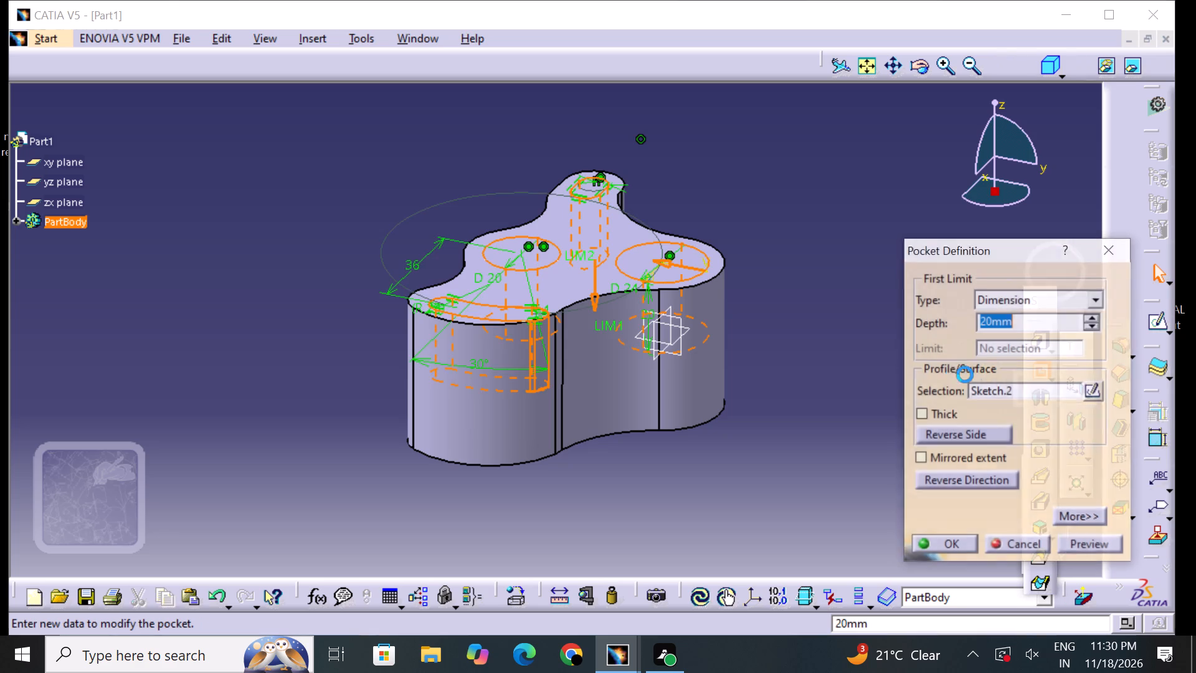
{"action": "left_click", "coordinate": [1009, 302]}
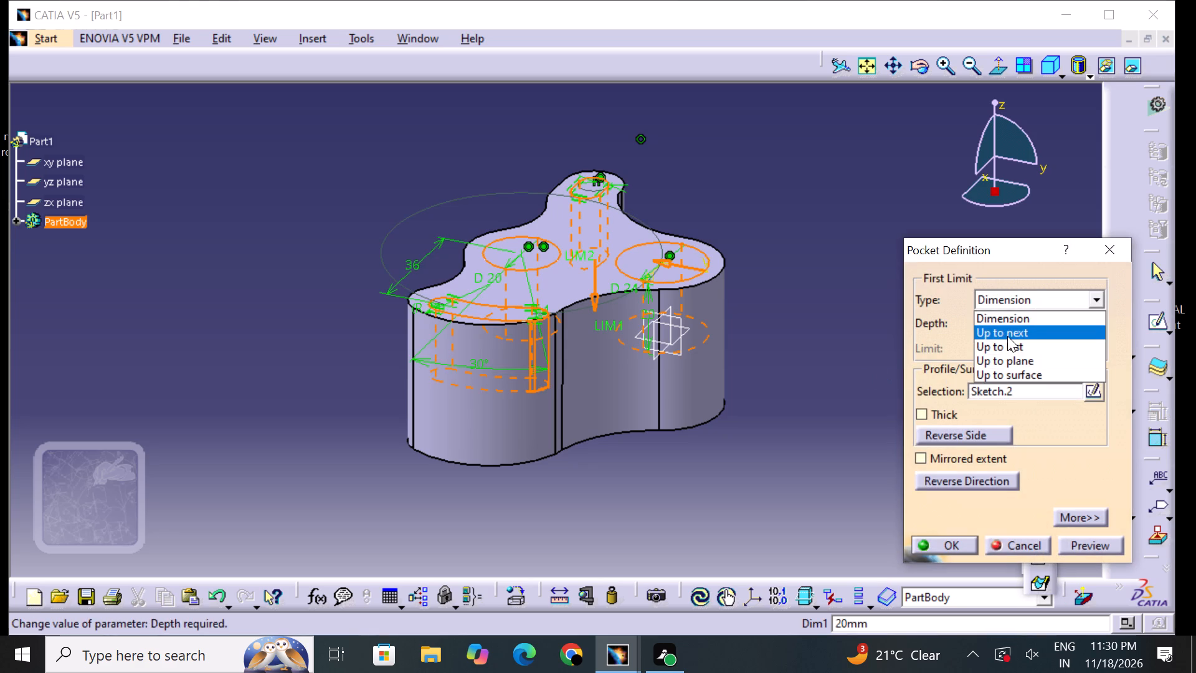
{"action": "left_click", "coordinate": [1009, 337]}
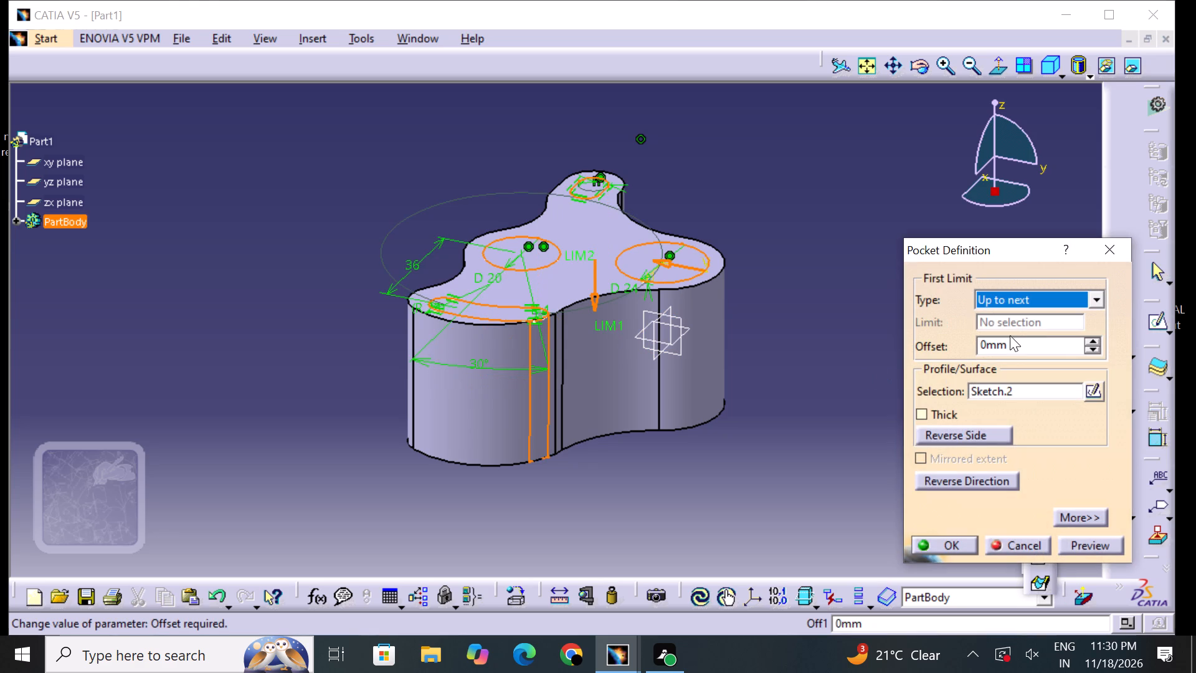
{"action": "left_click", "coordinate": [1086, 542]}
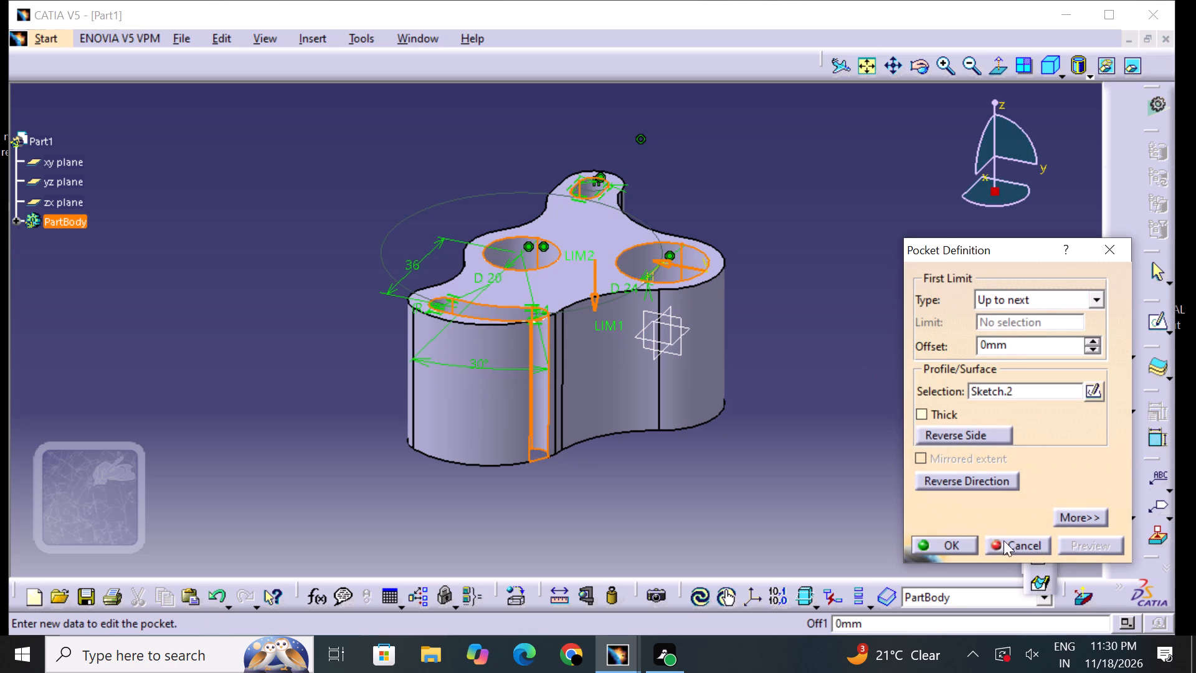
{"action": "left_click", "coordinate": [949, 538]}
{"action": "left_click", "coordinate": [714, 465]}
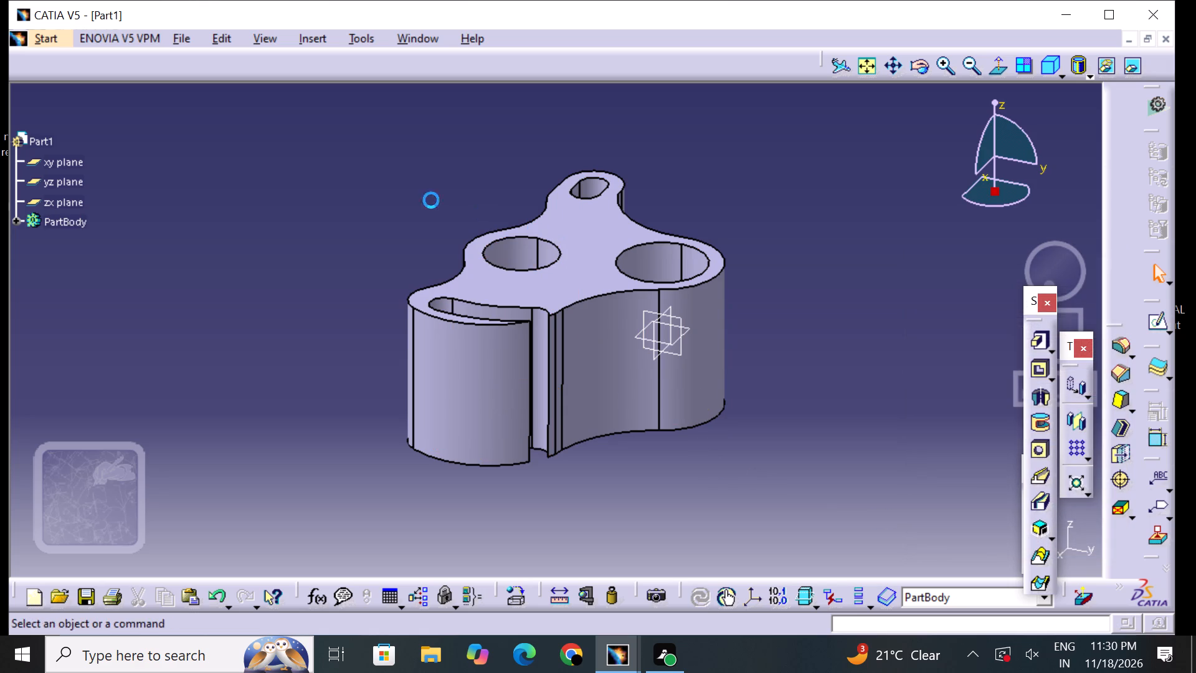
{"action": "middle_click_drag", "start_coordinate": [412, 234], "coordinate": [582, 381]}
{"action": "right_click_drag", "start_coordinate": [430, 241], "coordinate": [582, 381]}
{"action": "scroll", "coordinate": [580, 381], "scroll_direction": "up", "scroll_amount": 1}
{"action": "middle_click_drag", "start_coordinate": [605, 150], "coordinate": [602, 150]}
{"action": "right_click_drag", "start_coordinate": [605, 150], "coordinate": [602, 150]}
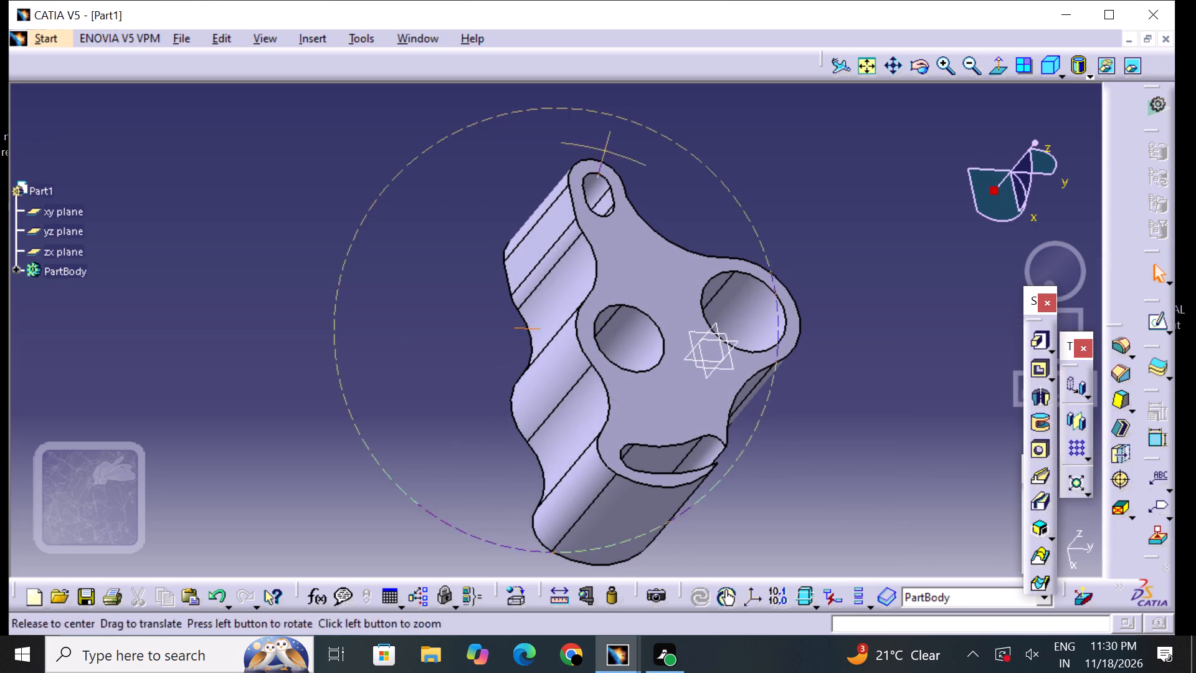
Examine the pocketed part from several angles, checking the curved slot against the pad's outer edge.
{"action": "middle_click_drag", "start_coordinate": [602, 150], "coordinate": [526, 257]}
{"action": "right_click_drag", "start_coordinate": [602, 150], "coordinate": [526, 260]}
{"action": "scroll", "coordinate": [425, 262], "scroll_direction": "up", "scroll_amount": 1}
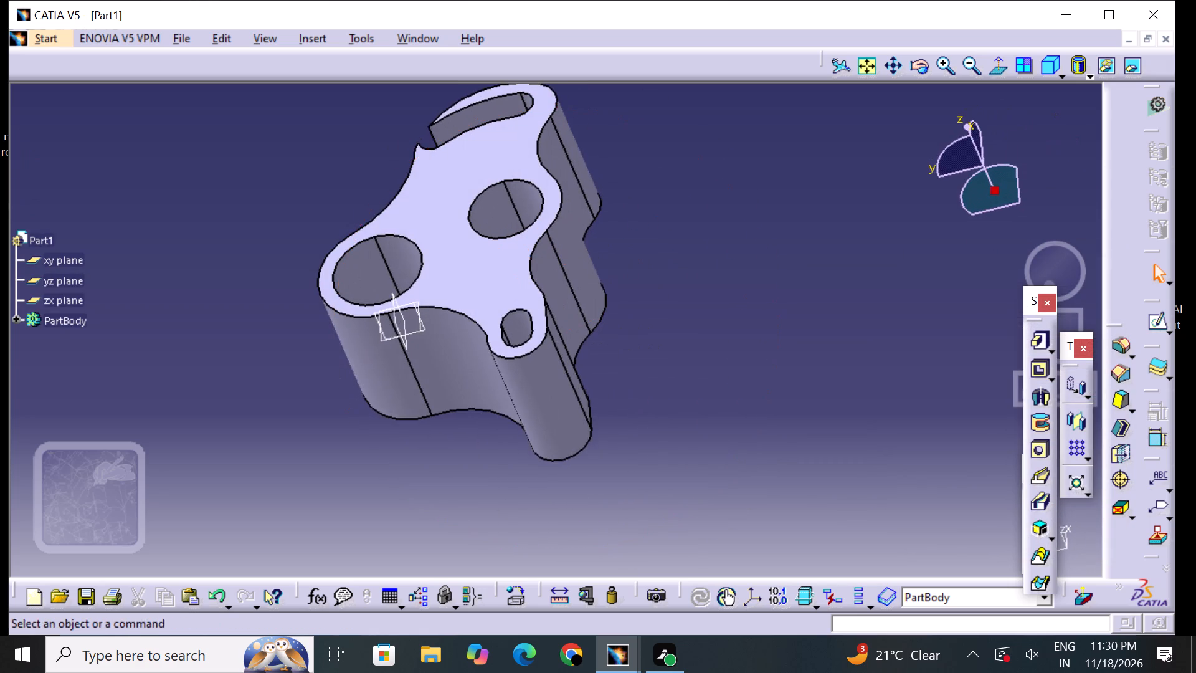
{"action": "middle_click_drag", "start_coordinate": [744, 193], "coordinate": [610, 442]}
{"action": "right_click_drag", "start_coordinate": [743, 222], "coordinate": [608, 444]}
{"action": "middle_click_drag", "start_coordinate": [759, 104], "coordinate": [809, 183]}
{"action": "right_click_drag", "start_coordinate": [766, 112], "coordinate": [809, 183]}
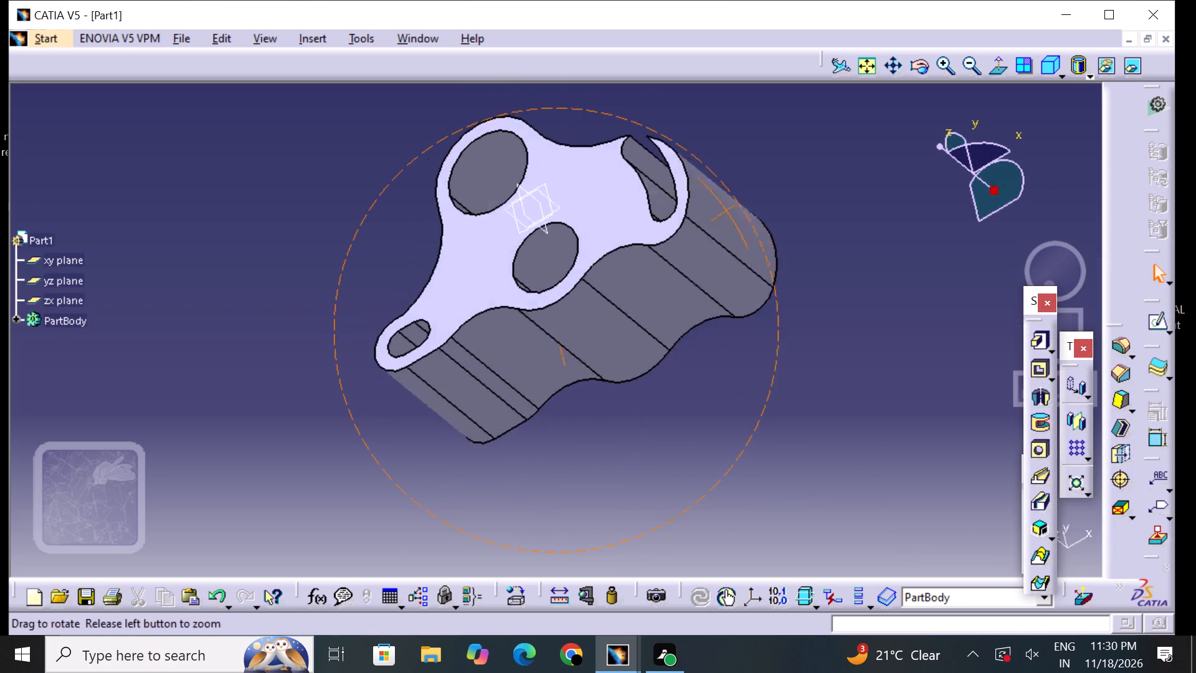
{"action": "right_click_drag", "start_coordinate": [809, 183], "coordinate": [916, 302]}
{"action": "middle_click_drag", "start_coordinate": [809, 183], "coordinate": [917, 302]}
{"action": "scroll", "coordinate": [516, 140], "scroll_direction": "up", "scroll_amount": 1}
{"action": "middle_click_drag", "start_coordinate": [516, 140], "coordinate": [622, 255]}
{"action": "right_click_drag", "start_coordinate": [525, 166], "coordinate": [622, 255]}
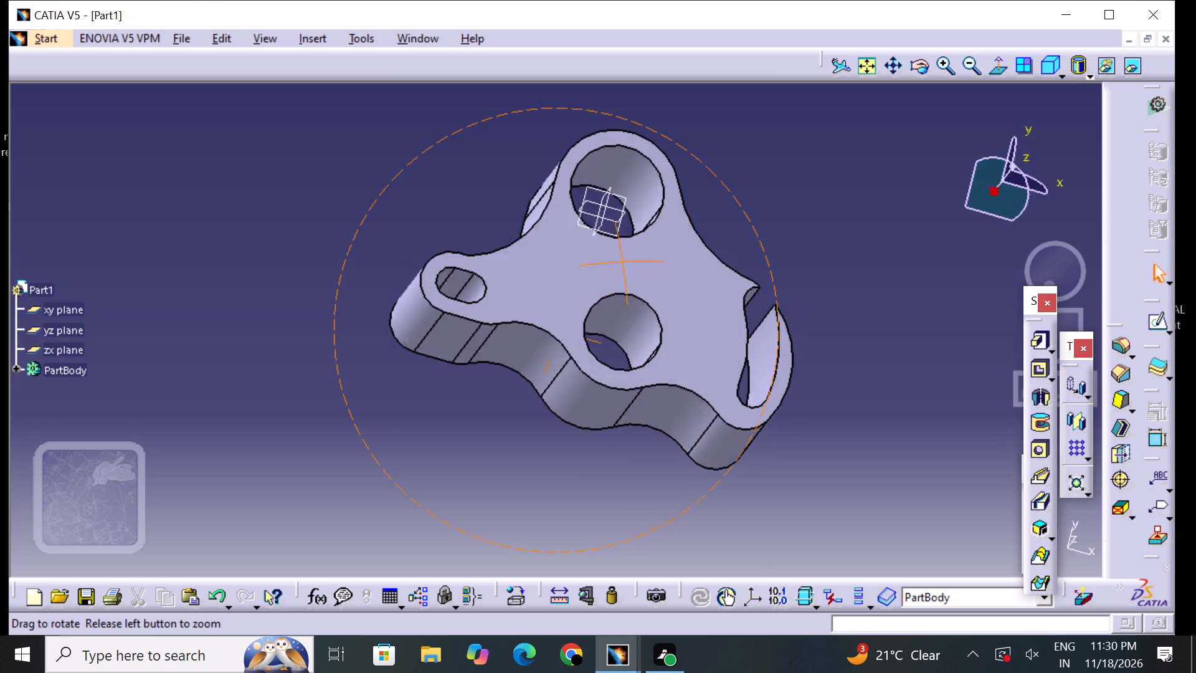
{"action": "middle_click_drag", "start_coordinate": [622, 255], "coordinate": [643, 211]}
{"action": "right_click_drag", "start_coordinate": [622, 255], "coordinate": [642, 211]}
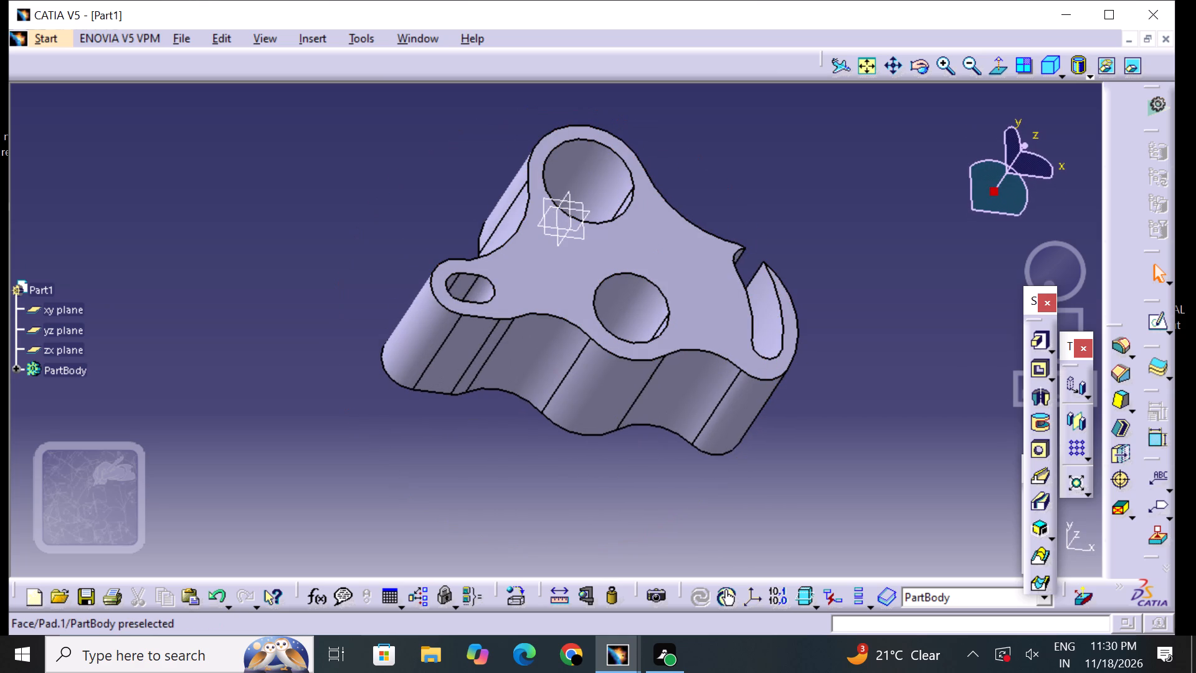
{"action": "middle_click_drag", "start_coordinate": [869, 194], "coordinate": [693, 258]}
{"action": "right_click_drag", "start_coordinate": [852, 210], "coordinate": [693, 256]}
{"action": "middle_click_drag", "start_coordinate": [741, 232], "coordinate": [831, 254]}
{"action": "right_click_drag", "start_coordinate": [754, 239], "coordinate": [831, 254]}
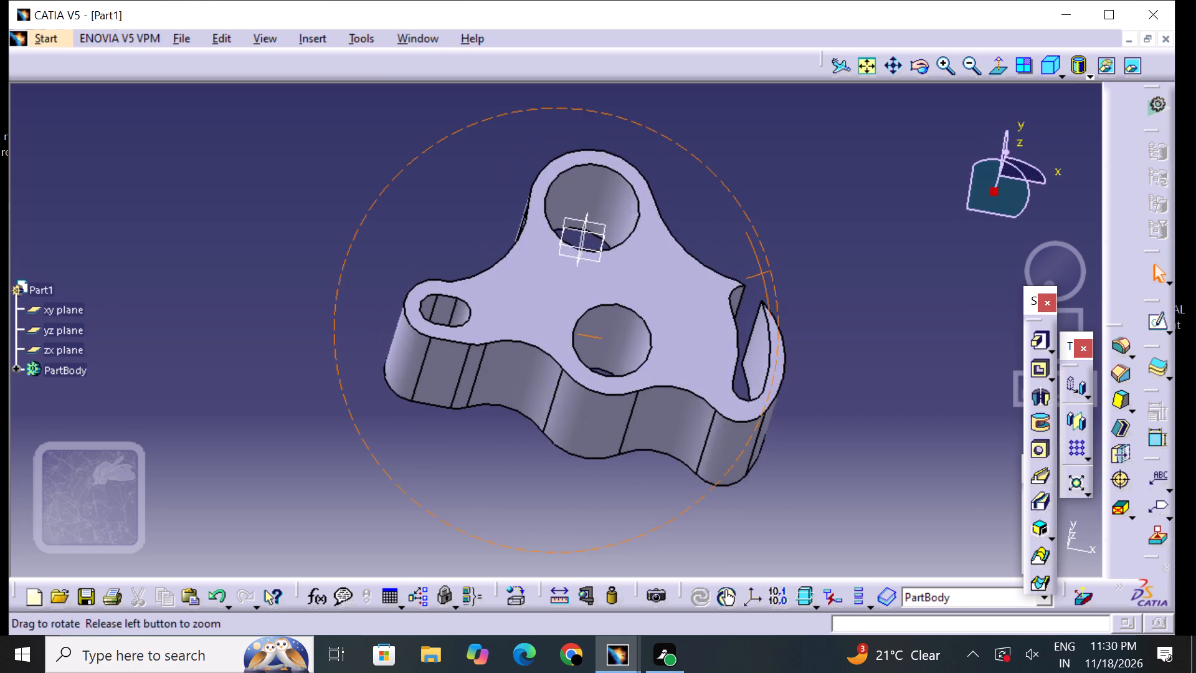
{"action": "middle_click_drag", "start_coordinate": [831, 254], "coordinate": [796, 307]}
{"action": "right_click_drag", "start_coordinate": [831, 254], "coordinate": [795, 306]}
{"action": "middle_click_drag", "start_coordinate": [445, 145], "coordinate": [562, 204]}
{"action": "right_click_drag", "start_coordinate": [445, 152], "coordinate": [562, 204]}
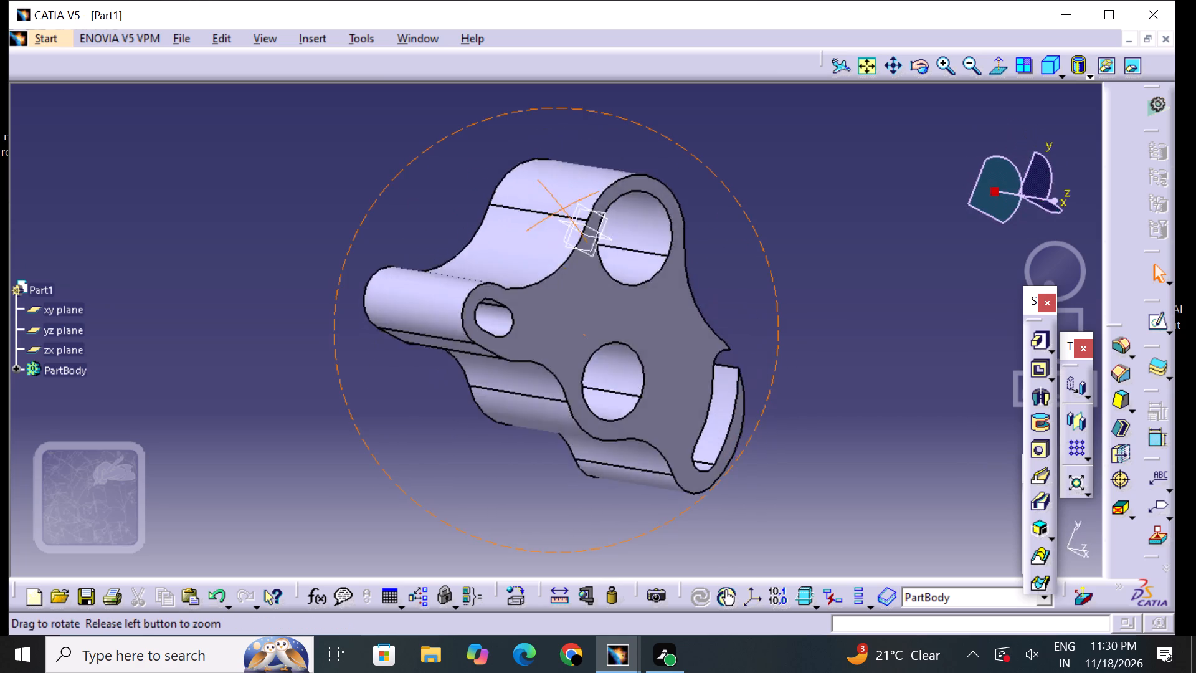
{"action": "middle_click_drag", "start_coordinate": [562, 204], "coordinate": [493, 118]}
{"action": "right_click_drag", "start_coordinate": [562, 204], "coordinate": [493, 117]}
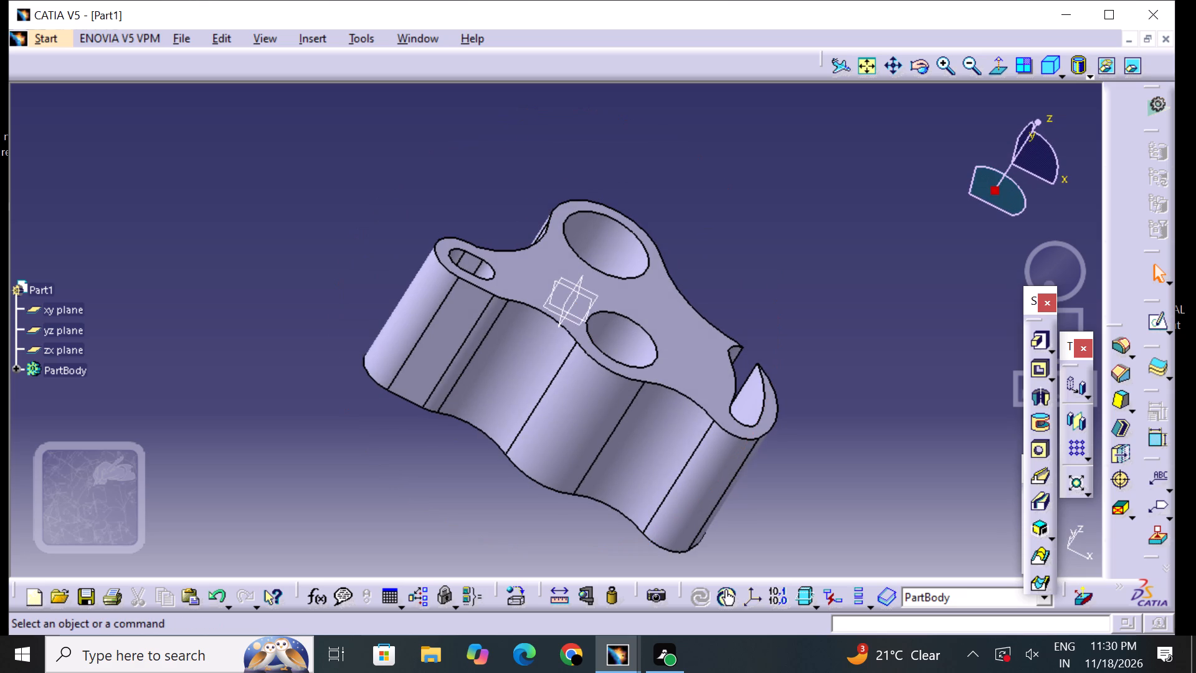
{"action": "scroll", "coordinate": [782, 395], "scroll_direction": "up", "scroll_amount": 1}
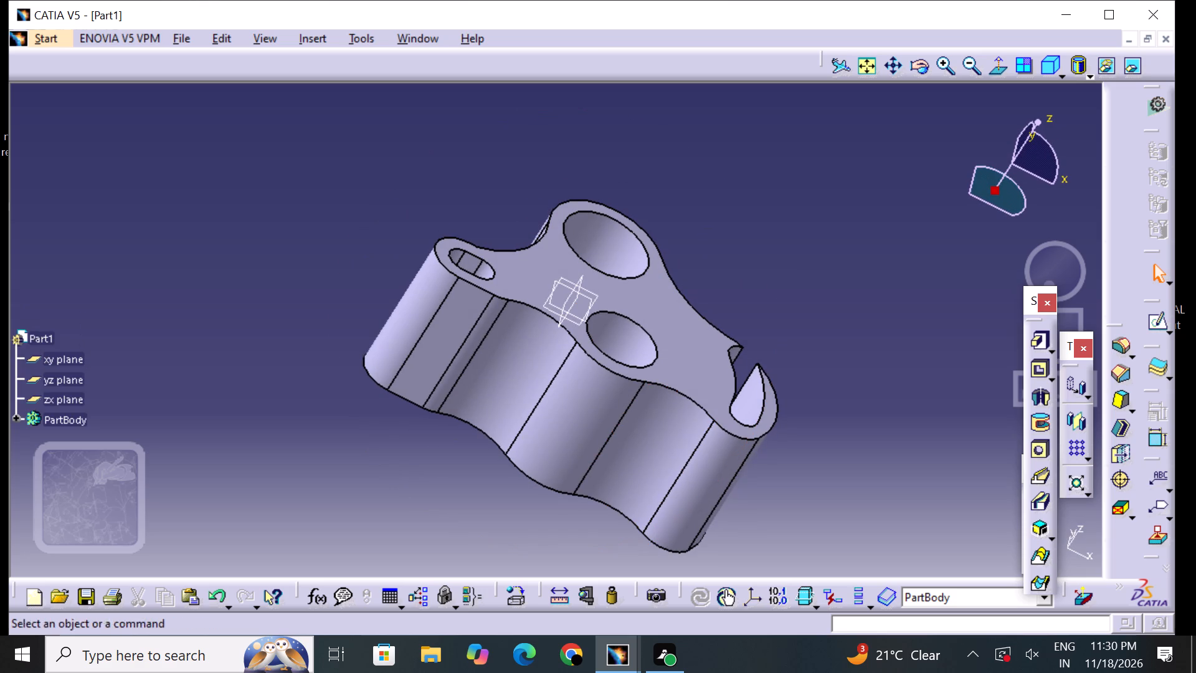
{"action": "middle_click_drag", "start_coordinate": [784, 388], "coordinate": [988, 184]}
{"action": "right_click_drag", "start_coordinate": [824, 362], "coordinate": [988, 184]}
{"action": "middle_click_drag", "start_coordinate": [338, 227], "coordinate": [489, 287]}
{"action": "right_click_drag", "start_coordinate": [341, 230], "coordinate": [489, 287]}
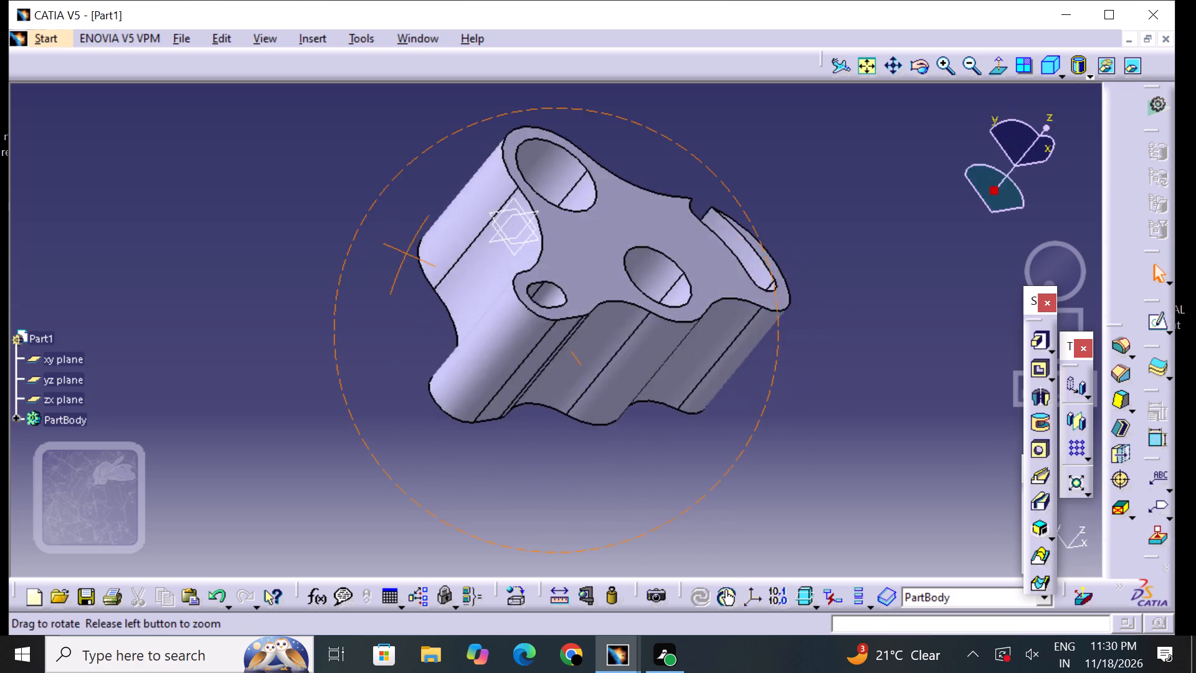
{"action": "middle_click_drag", "start_coordinate": [489, 287], "coordinate": [795, 297]}
{"action": "right_click_drag", "start_coordinate": [489, 287], "coordinate": [793, 297]}
{"action": "middle_click_drag", "start_coordinate": [778, 315], "coordinate": [411, 324]}
{"action": "right_click_drag", "start_coordinate": [778, 315], "coordinate": [412, 324]}
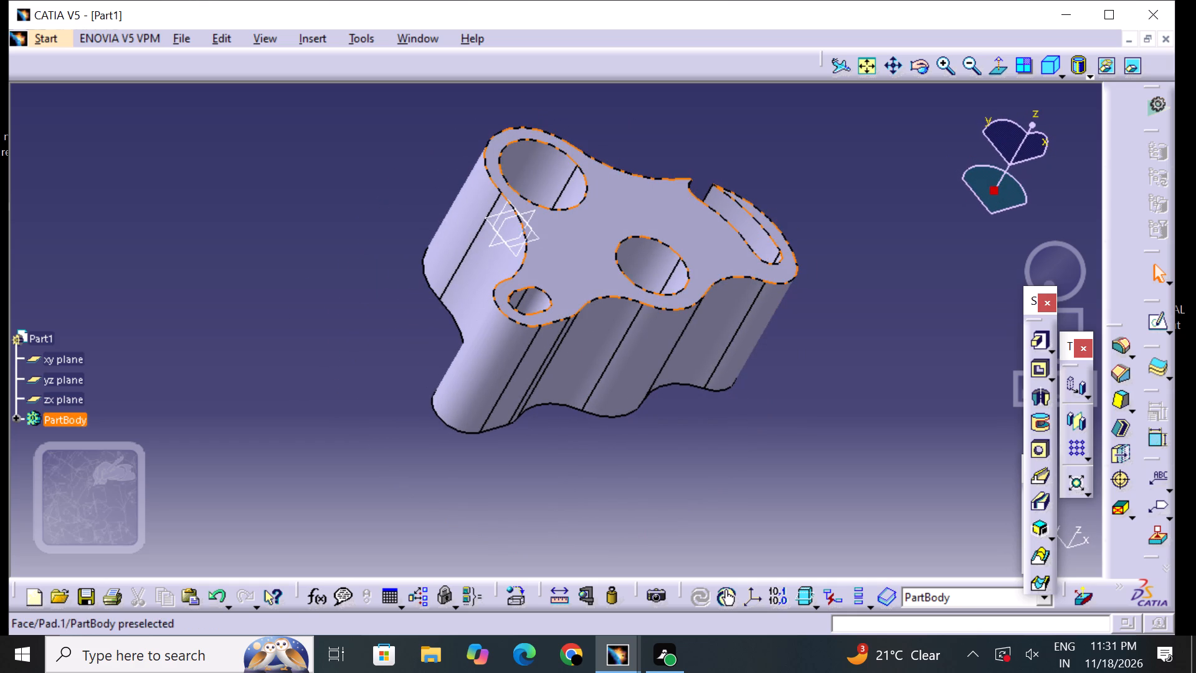
Undo the pocket that cuts the circles and slots through the pad.
{"action": "key", "text": "ctrl+z"}
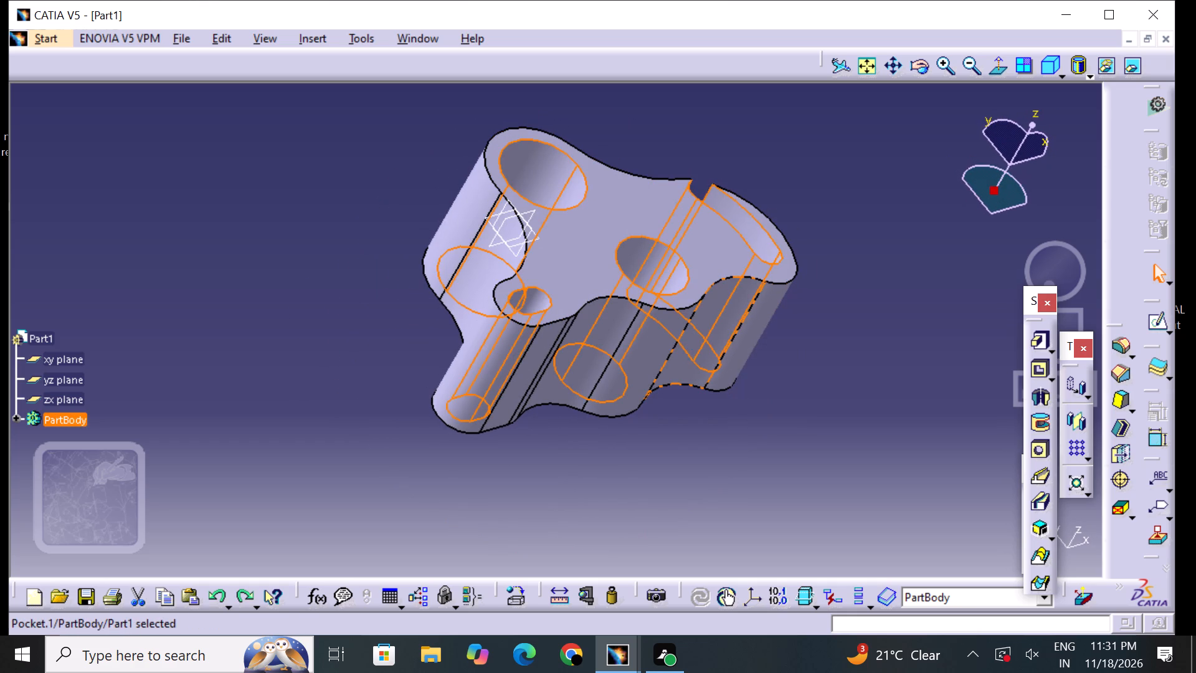
{"action": "key", "text": "ctrl+z"}
Reopen the hole sketch and shorten the curved slot by moving its upper end arc inward from the pad's outline.
{"action": "left_click", "coordinate": [1156, 328]}
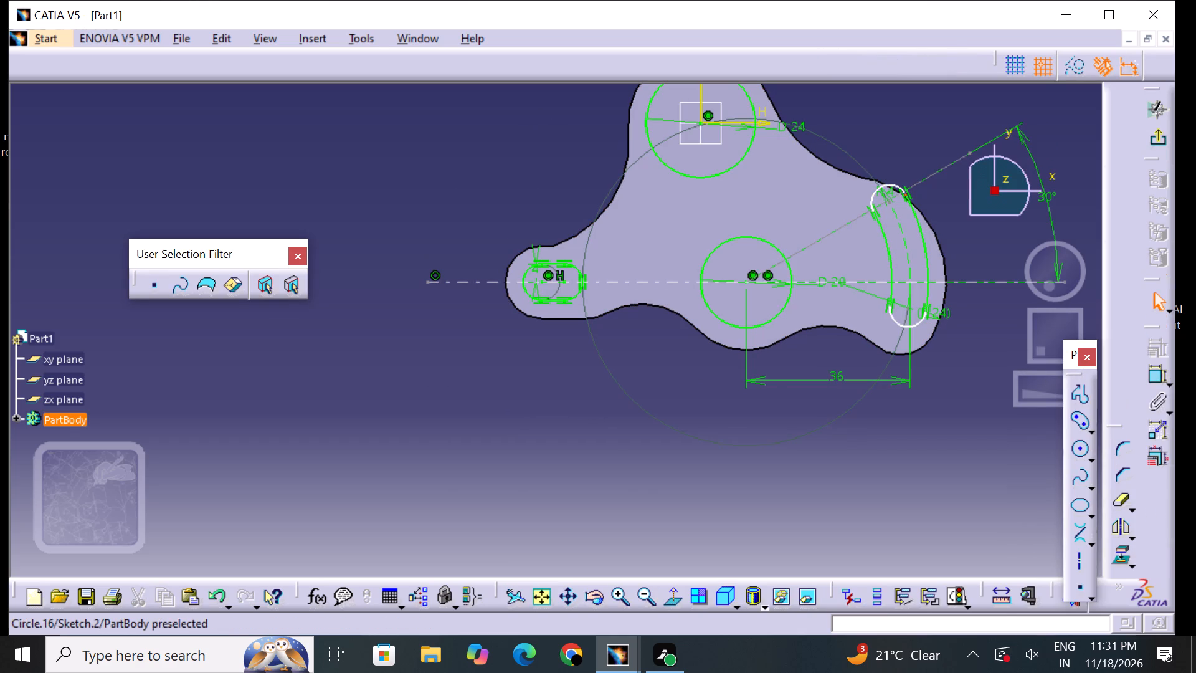
{"action": "left_click_drag", "start_coordinate": [896, 186], "coordinate": [891, 208]}
{"action": "left_click", "coordinate": [926, 203]}
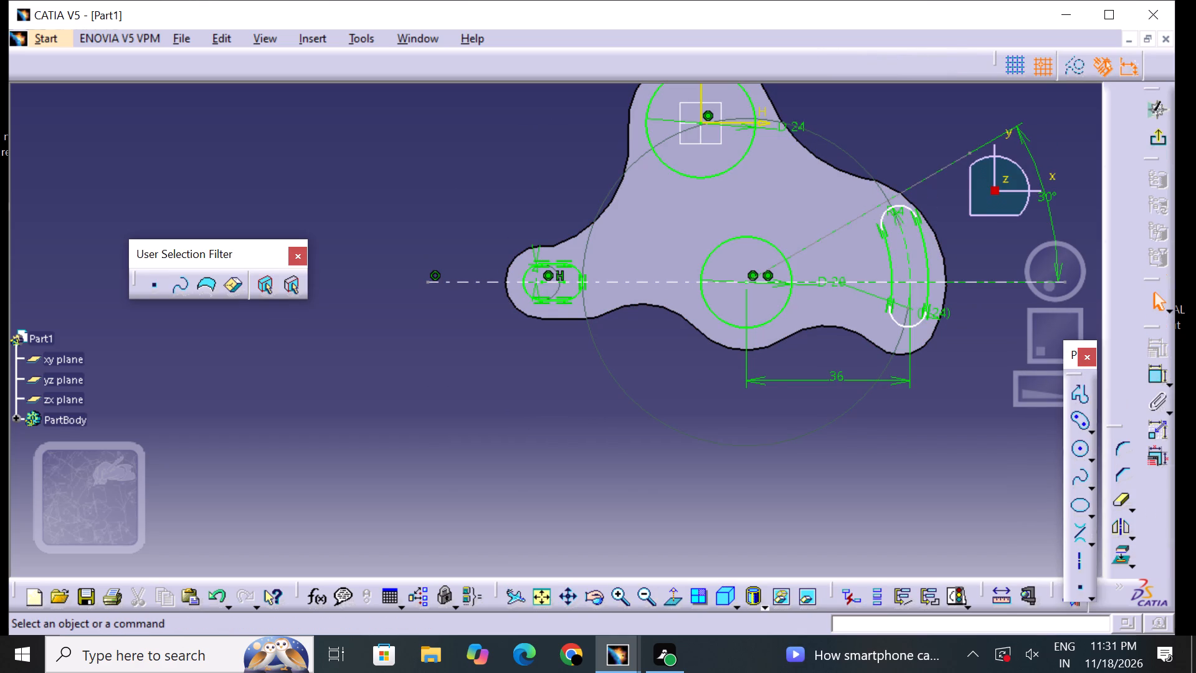
Exit the sketch and cut its circles and slots through the pad with an Up to next pocket.
{"action": "left_click", "coordinate": [1159, 138]}
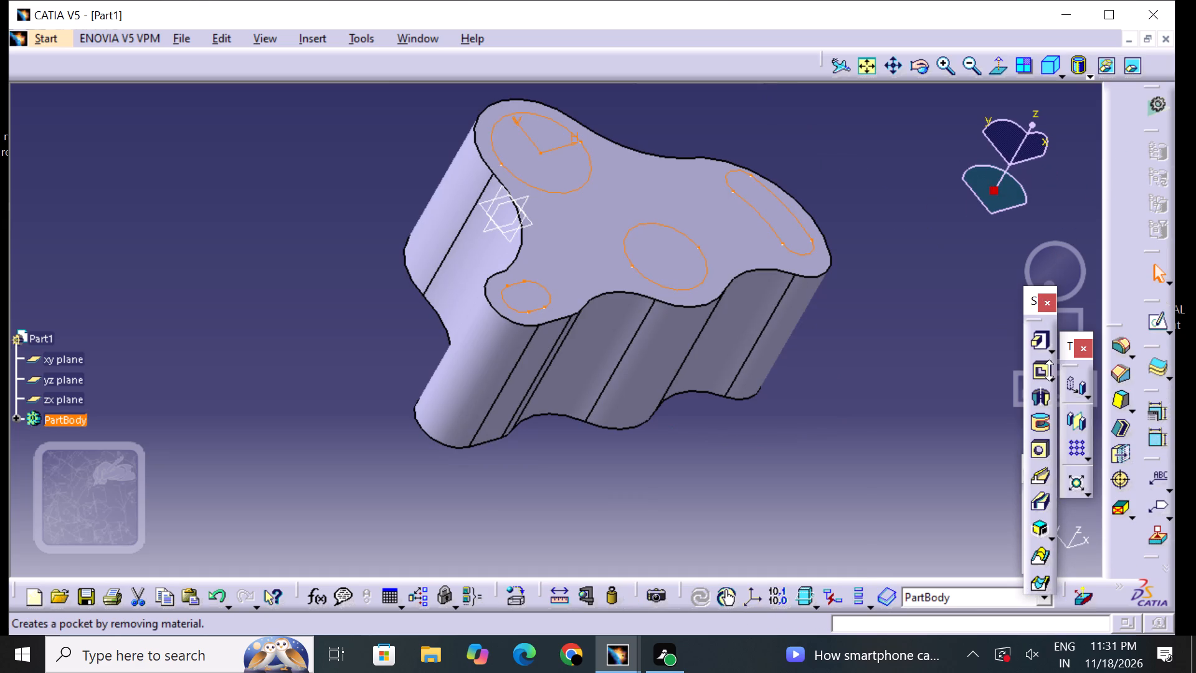
{"action": "left_click", "coordinate": [1050, 371]}
{"action": "left_click", "coordinate": [1048, 373]}
{"action": "left_click", "coordinate": [1045, 373]}
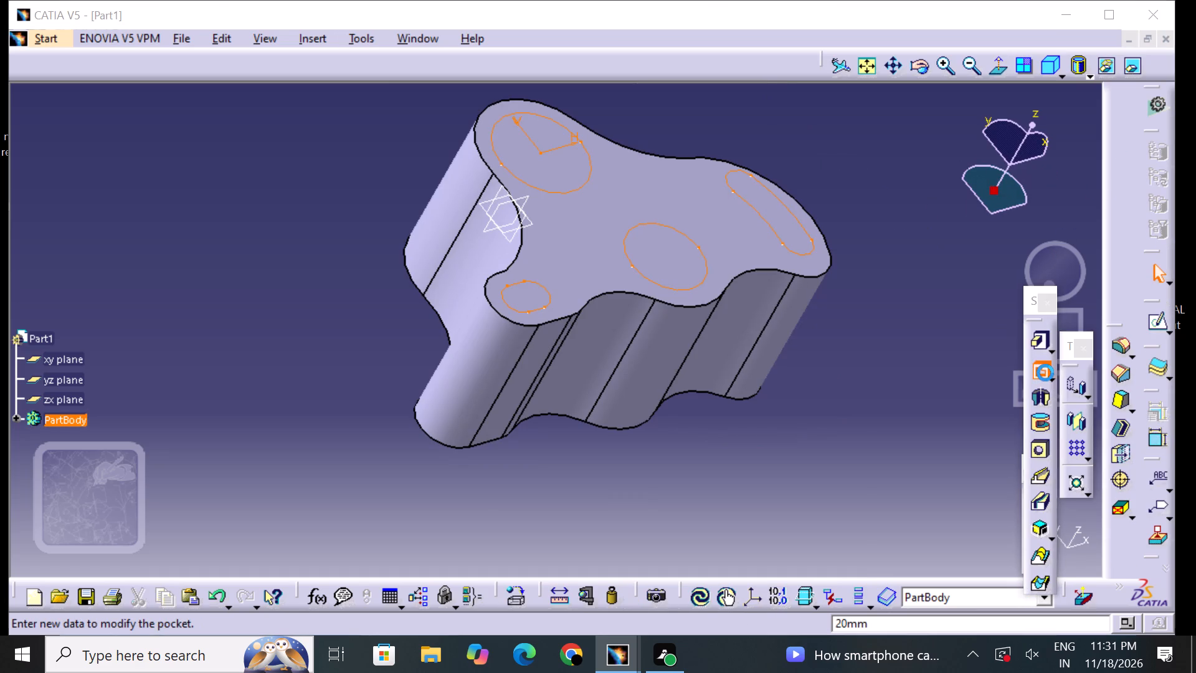
{"action": "left_click", "coordinate": [1027, 300]}
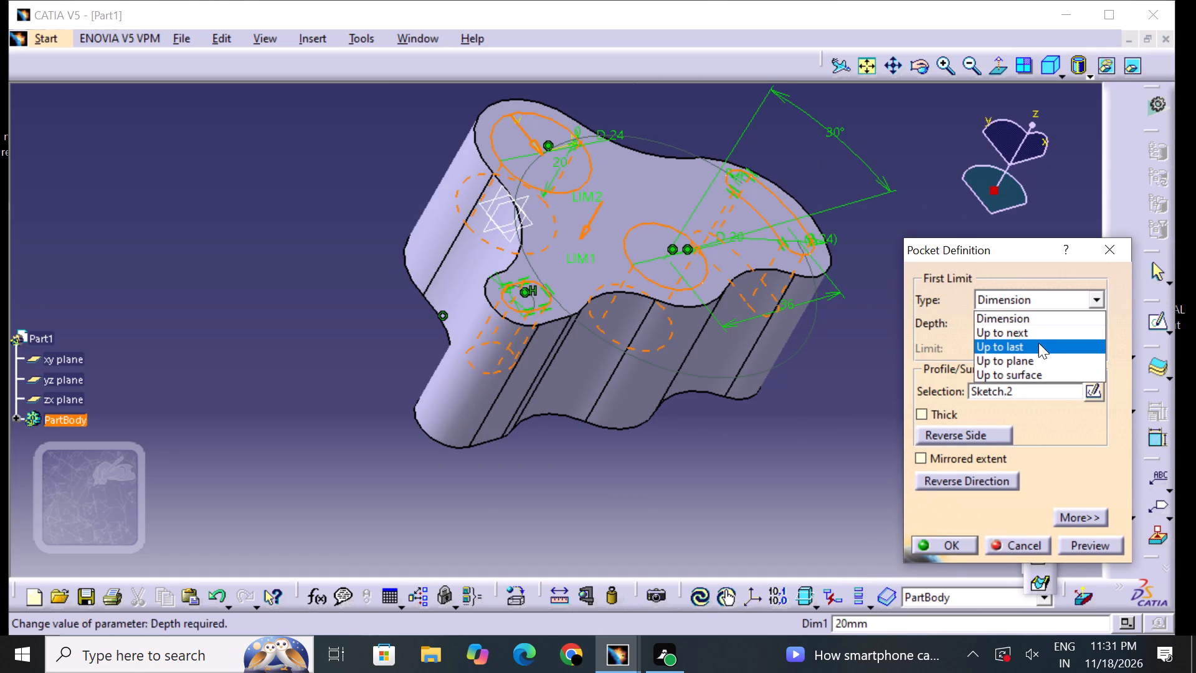
{"action": "left_click", "coordinate": [1038, 335]}
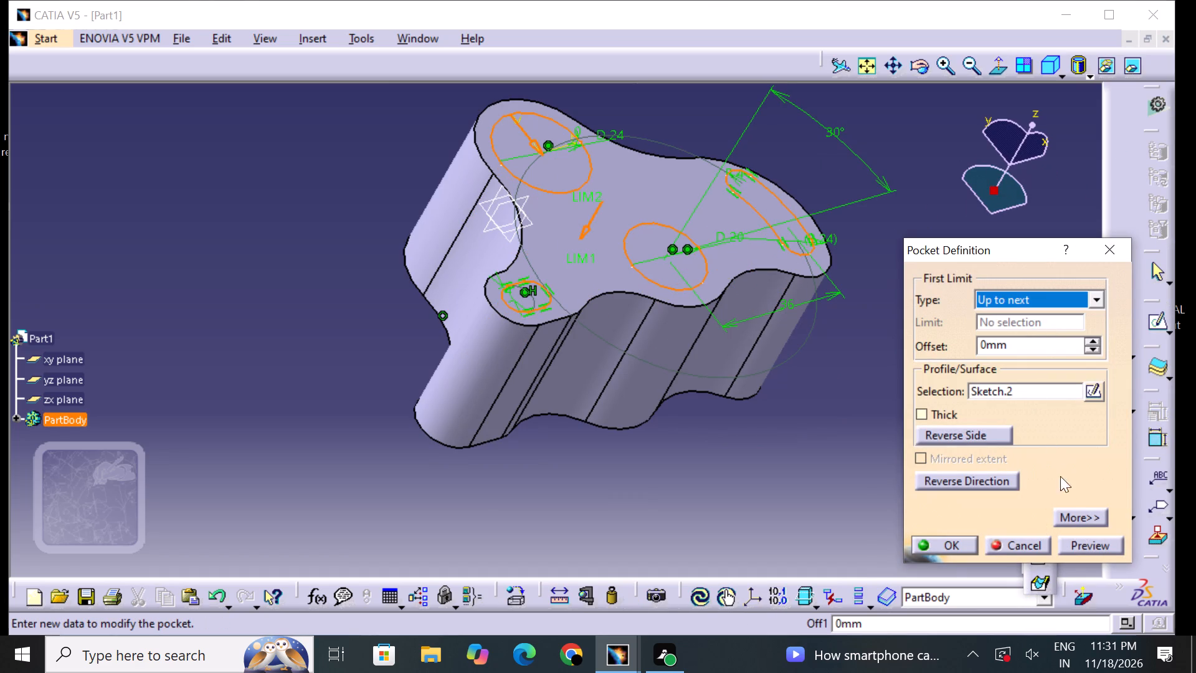
{"action": "left_click", "coordinate": [1088, 548]}
{"action": "left_click", "coordinate": [956, 540]}
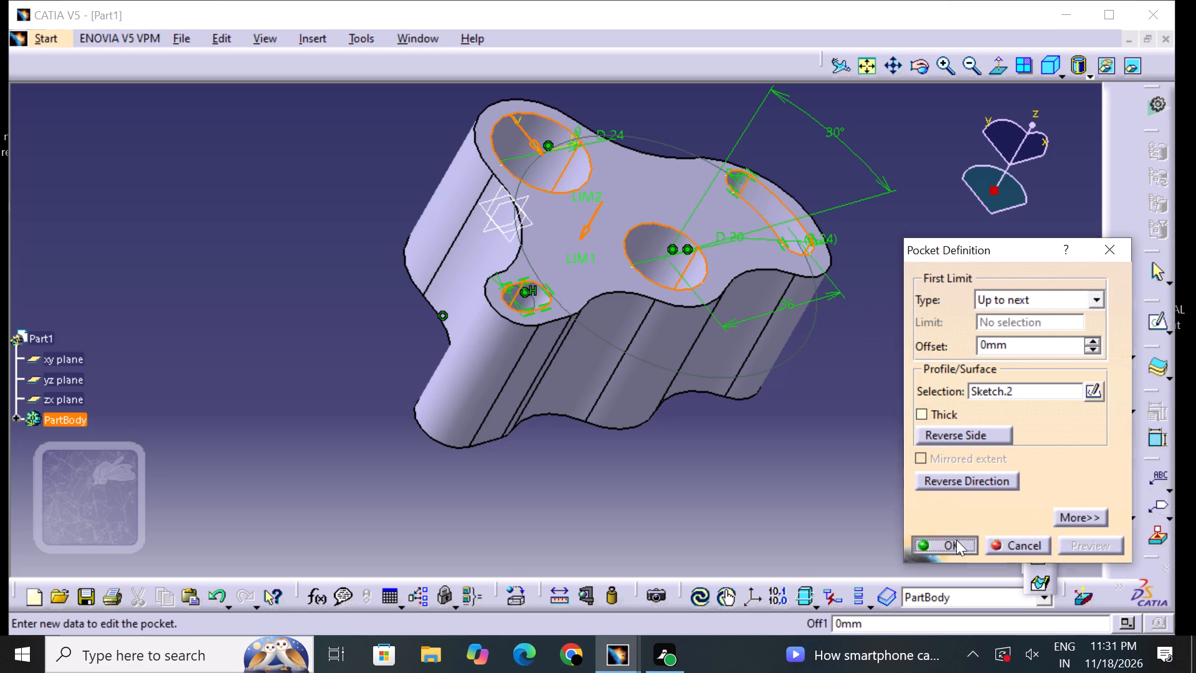
{"action": "left_click", "coordinate": [710, 476]}
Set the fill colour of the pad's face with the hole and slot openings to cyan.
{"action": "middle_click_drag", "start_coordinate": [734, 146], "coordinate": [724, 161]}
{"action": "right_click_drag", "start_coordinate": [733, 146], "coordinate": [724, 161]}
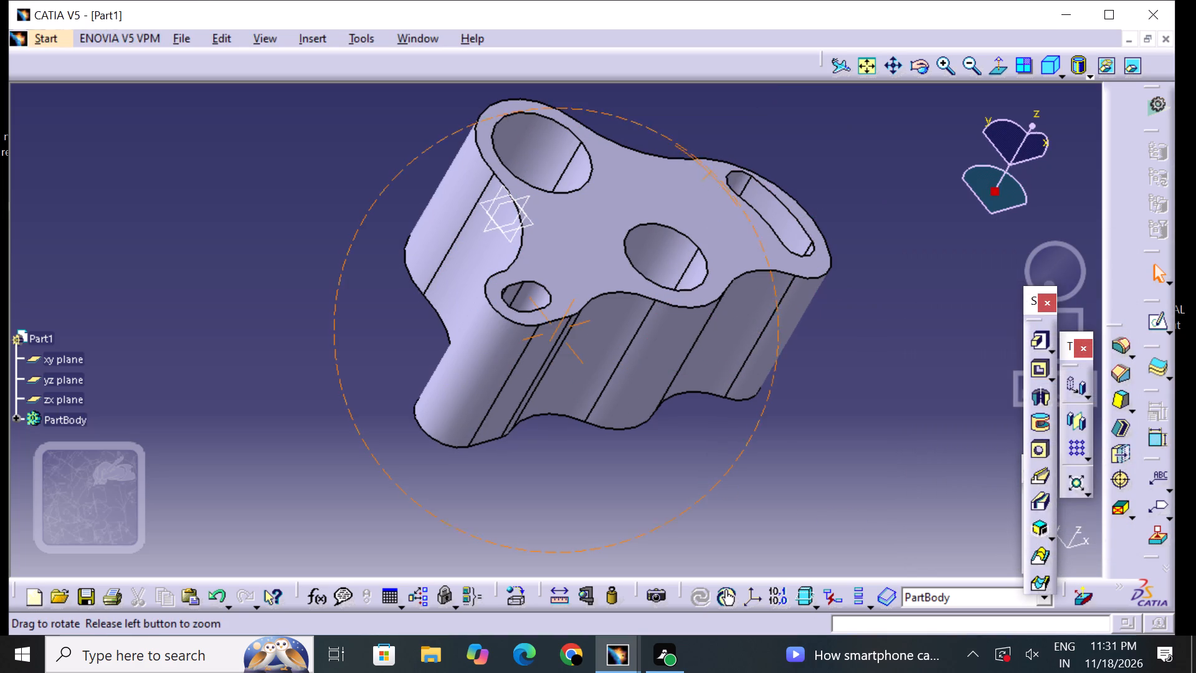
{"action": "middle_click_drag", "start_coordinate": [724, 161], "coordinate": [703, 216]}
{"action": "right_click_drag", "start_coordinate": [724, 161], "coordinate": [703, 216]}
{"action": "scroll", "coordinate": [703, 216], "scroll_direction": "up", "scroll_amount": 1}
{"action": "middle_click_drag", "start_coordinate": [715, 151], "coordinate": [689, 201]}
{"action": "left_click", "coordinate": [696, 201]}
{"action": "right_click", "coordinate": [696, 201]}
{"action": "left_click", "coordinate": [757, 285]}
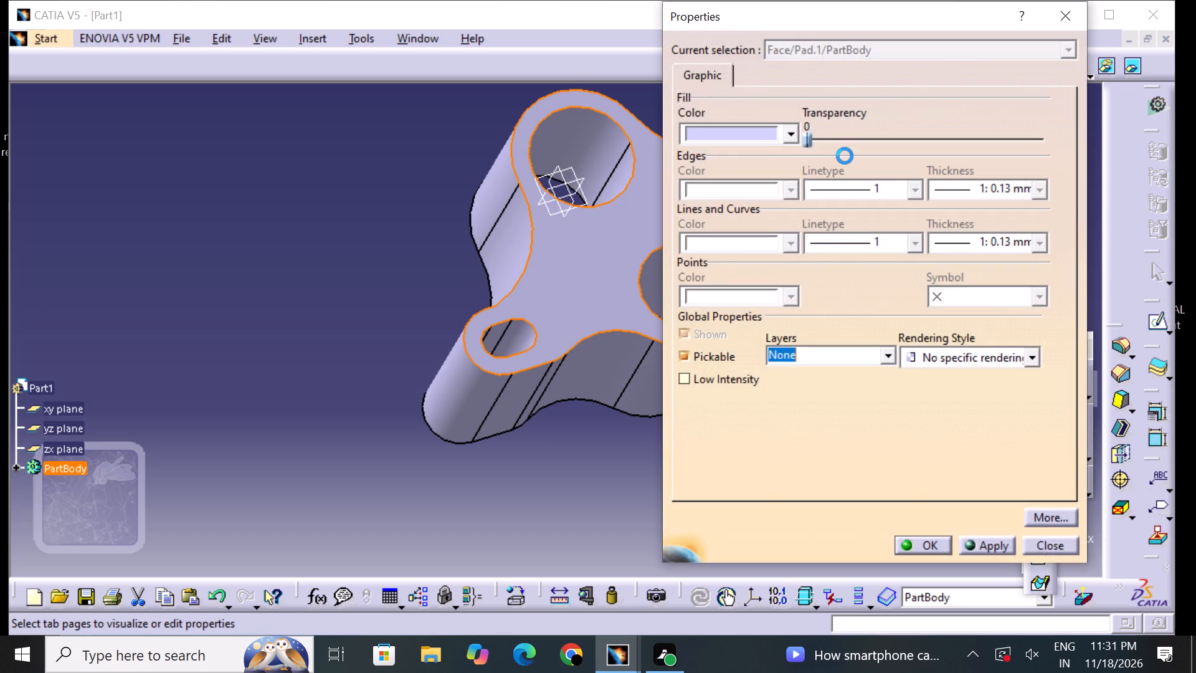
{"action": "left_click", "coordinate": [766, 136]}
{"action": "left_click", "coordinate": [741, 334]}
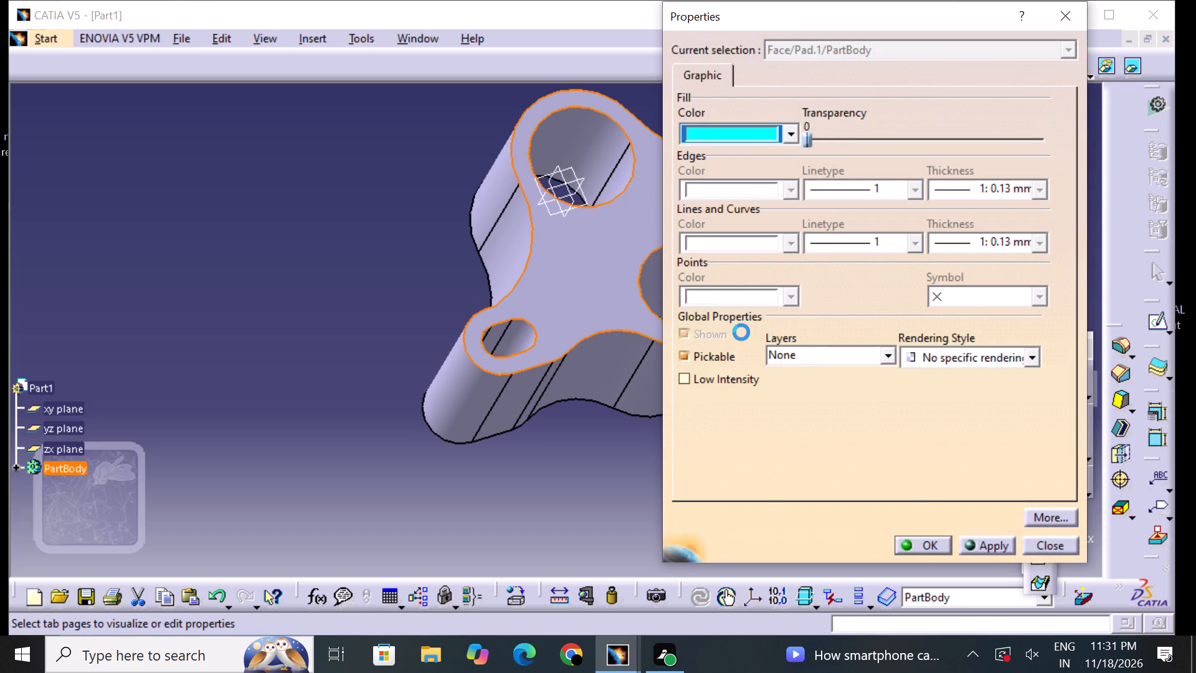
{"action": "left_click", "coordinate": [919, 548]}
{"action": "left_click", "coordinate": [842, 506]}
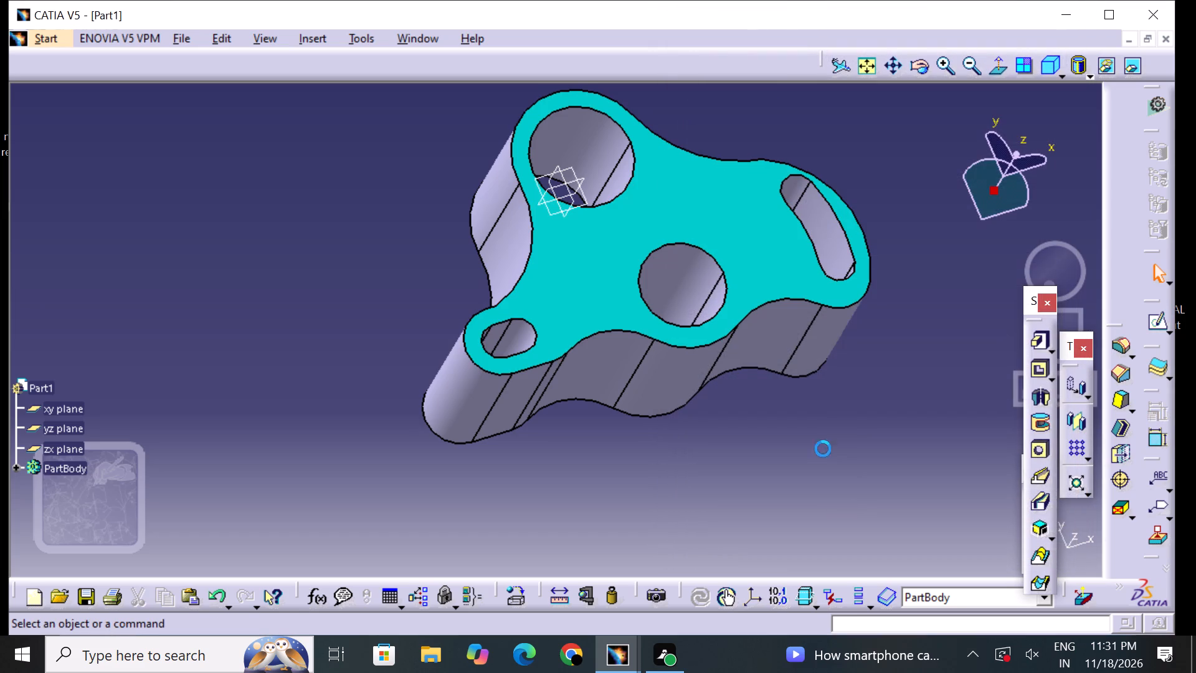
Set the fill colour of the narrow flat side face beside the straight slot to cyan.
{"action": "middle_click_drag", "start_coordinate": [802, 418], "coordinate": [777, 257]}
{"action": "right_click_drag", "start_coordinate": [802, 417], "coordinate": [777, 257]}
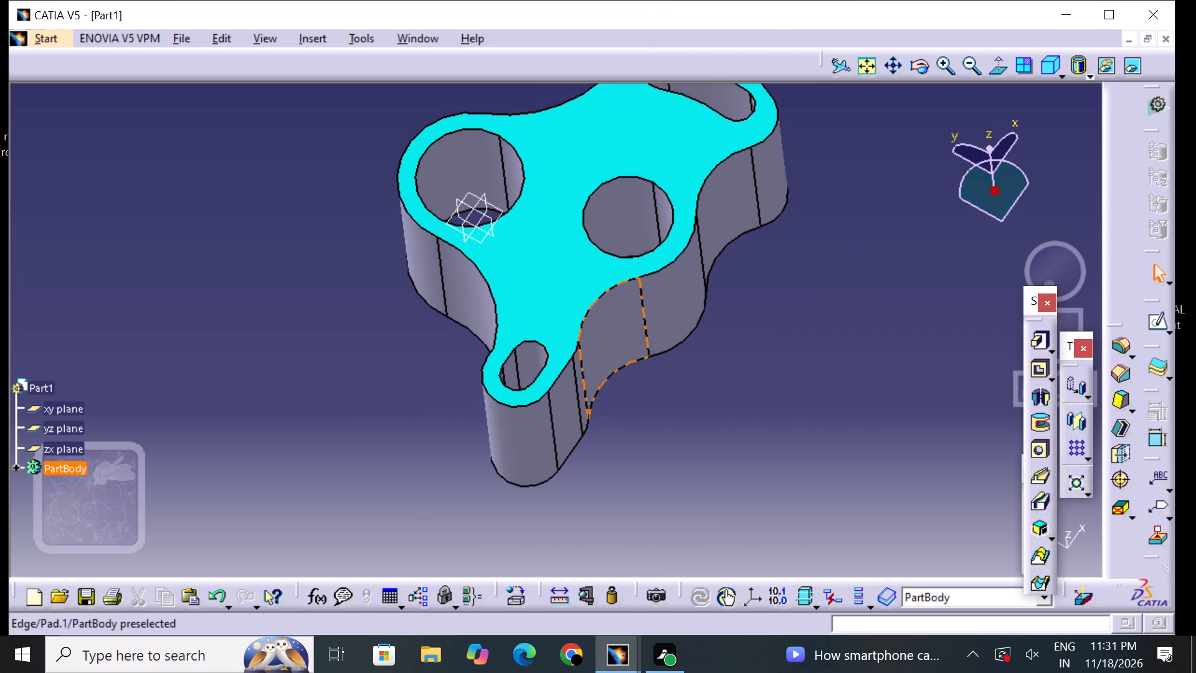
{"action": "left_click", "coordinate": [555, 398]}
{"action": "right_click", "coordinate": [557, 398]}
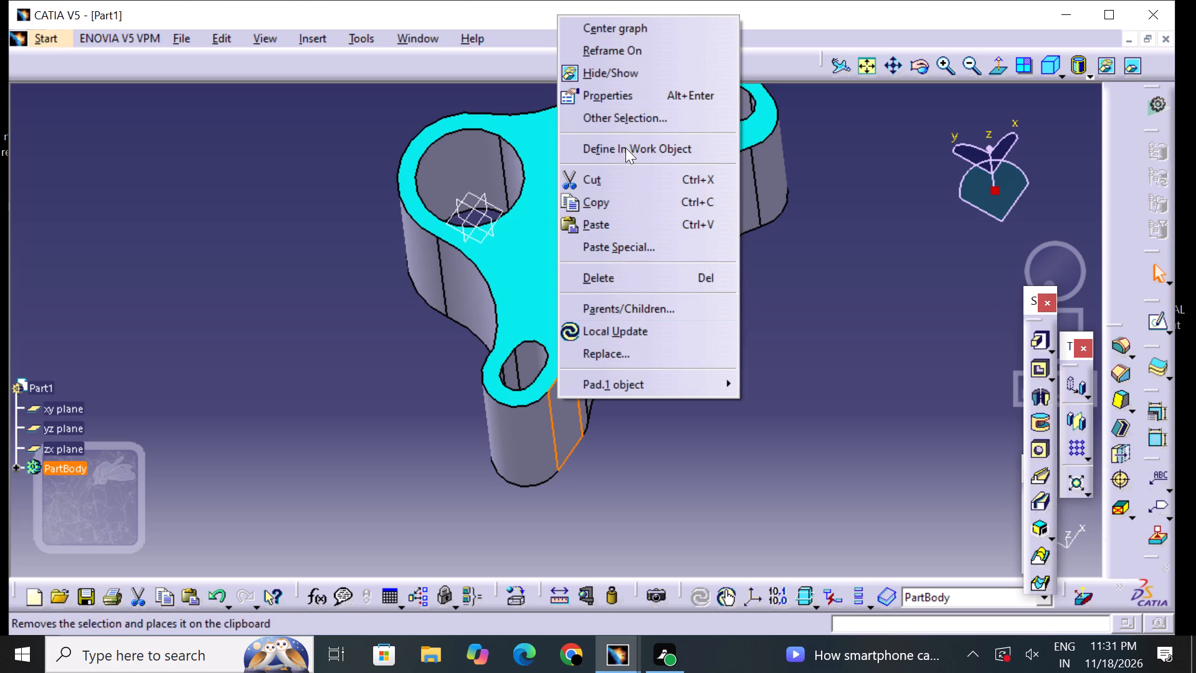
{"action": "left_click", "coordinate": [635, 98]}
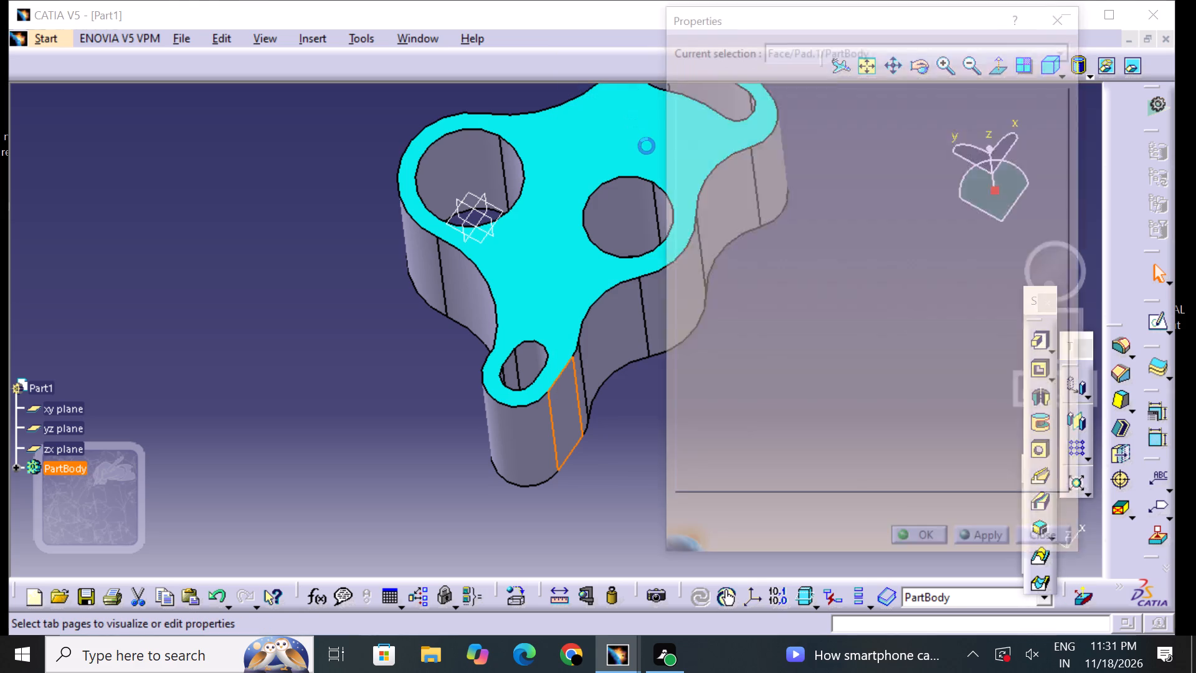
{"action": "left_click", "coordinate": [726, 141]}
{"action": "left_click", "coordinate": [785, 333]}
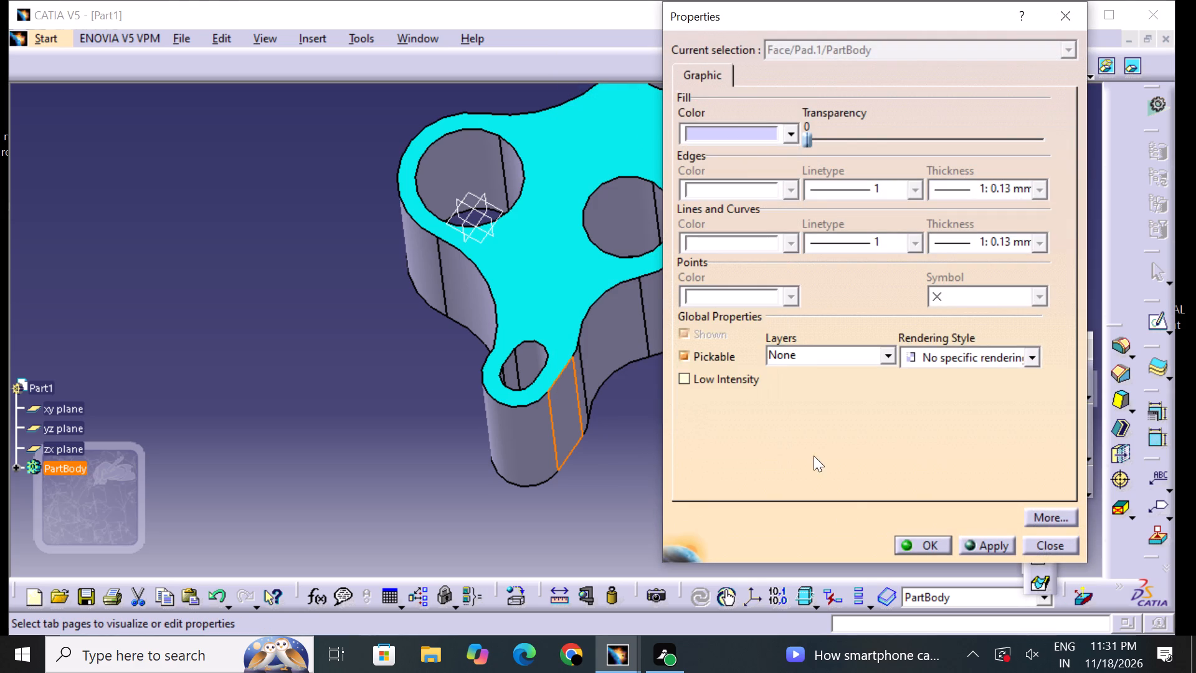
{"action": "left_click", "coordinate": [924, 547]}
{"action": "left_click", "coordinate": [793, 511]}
Set the fill colour of the whole PartBody to cyan.
{"action": "scroll", "coordinate": [141, 322], "scroll_direction": "down", "scroll_amount": 3}
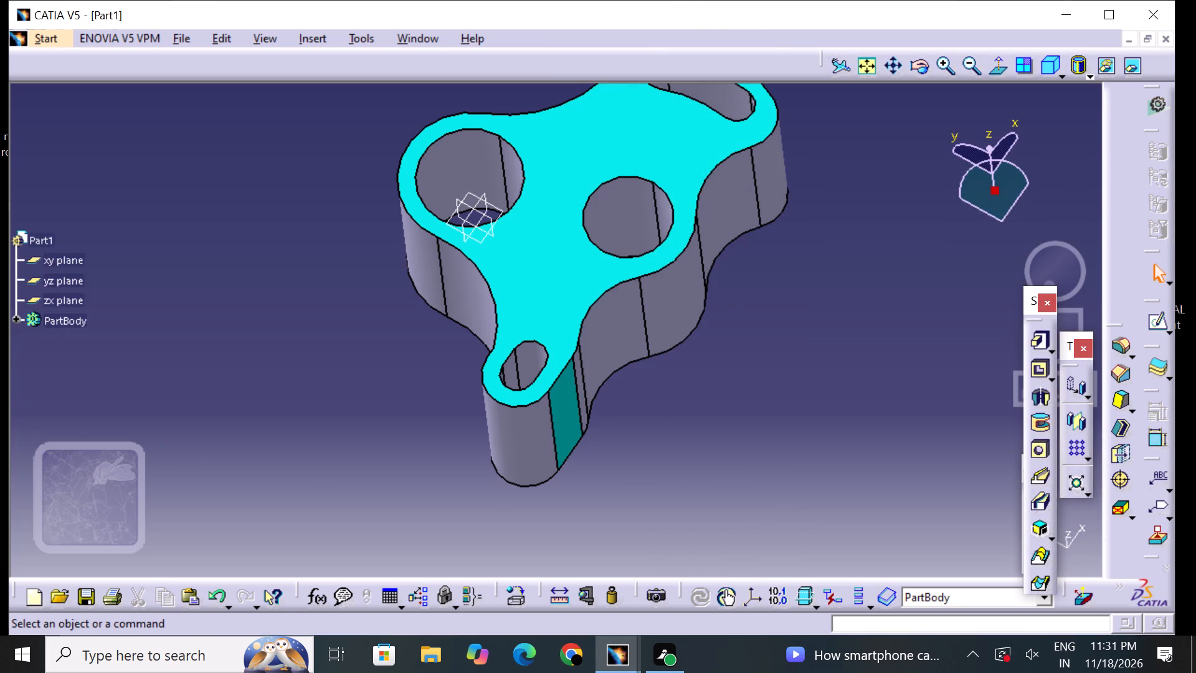
{"action": "scroll", "coordinate": [141, 322], "scroll_direction": "down", "scroll_amount": 1}
{"action": "left_click", "coordinate": [71, 269]}
{"action": "right_click", "coordinate": [70, 270]}
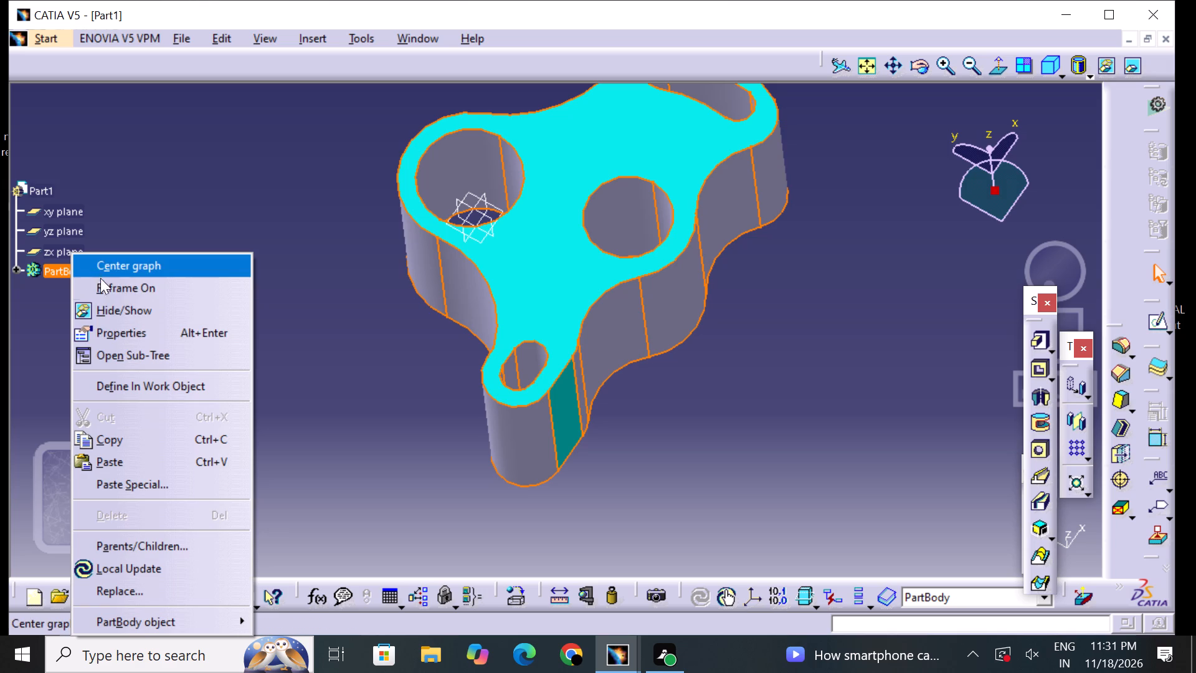
{"action": "left_click", "coordinate": [133, 330]}
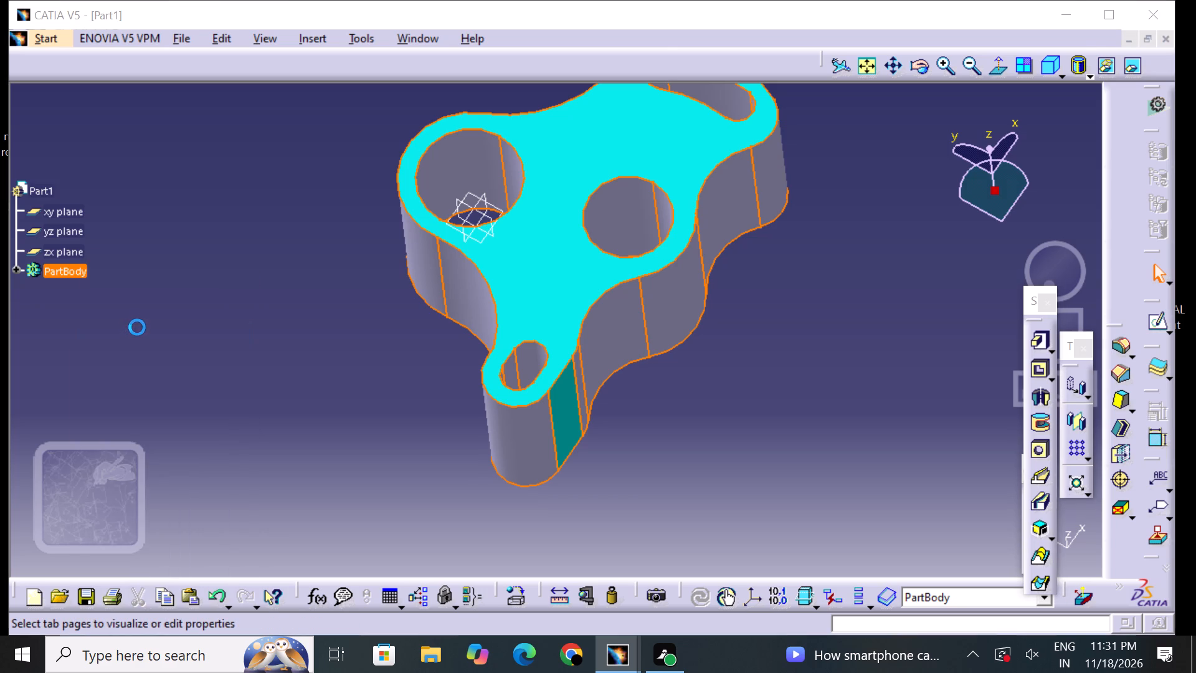
{"action": "left_click", "coordinate": [716, 138]}
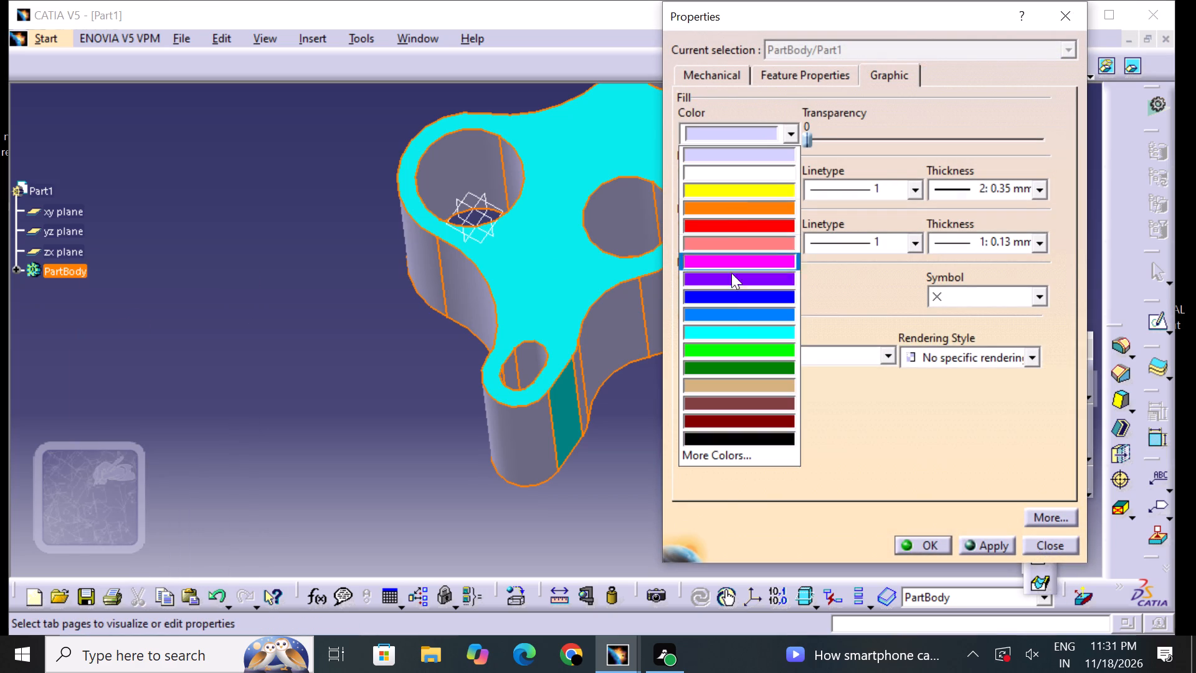
{"action": "left_click", "coordinate": [741, 329]}
{"action": "left_click", "coordinate": [944, 548]}
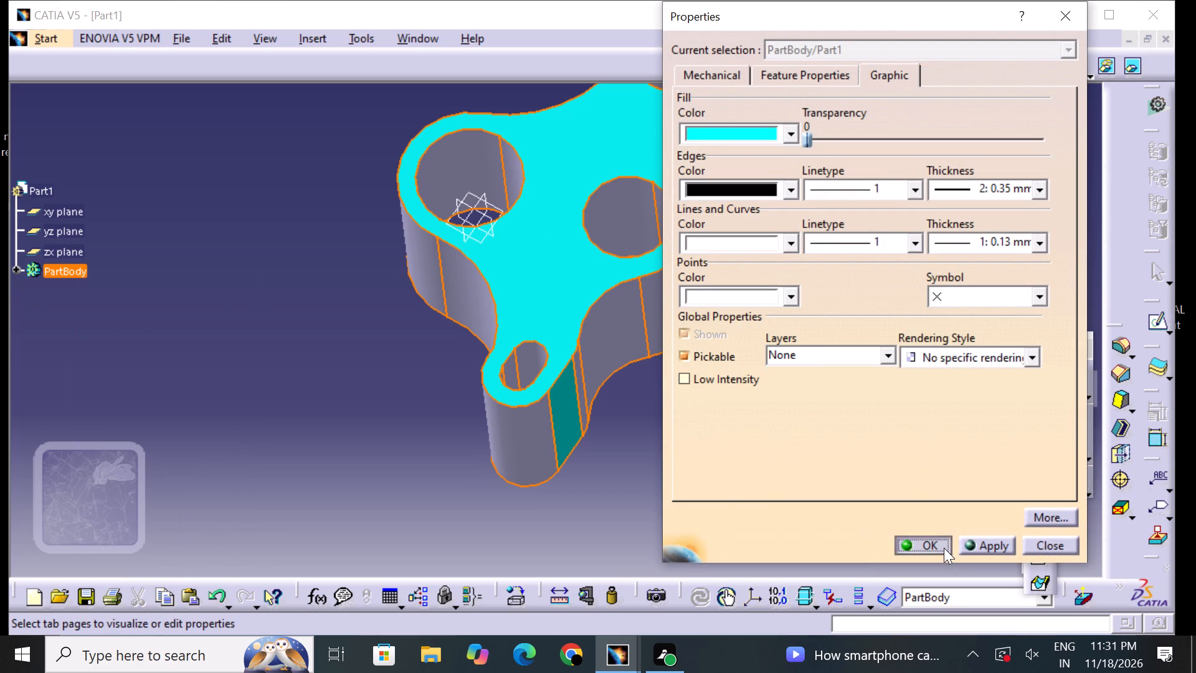
{"action": "left_click", "coordinate": [810, 489]}
Examine the cyan part from several angles, including its holes, slots and side faces.
{"action": "middle_click_drag", "start_coordinate": [820, 323], "coordinate": [795, 378]}
{"action": "middle_click_drag", "start_coordinate": [830, 259], "coordinate": [929, 343]}
{"action": "scroll", "coordinate": [831, 259], "scroll_direction": "up", "scroll_amount": 1}
{"action": "right_click_drag", "start_coordinate": [831, 247], "coordinate": [929, 343]}
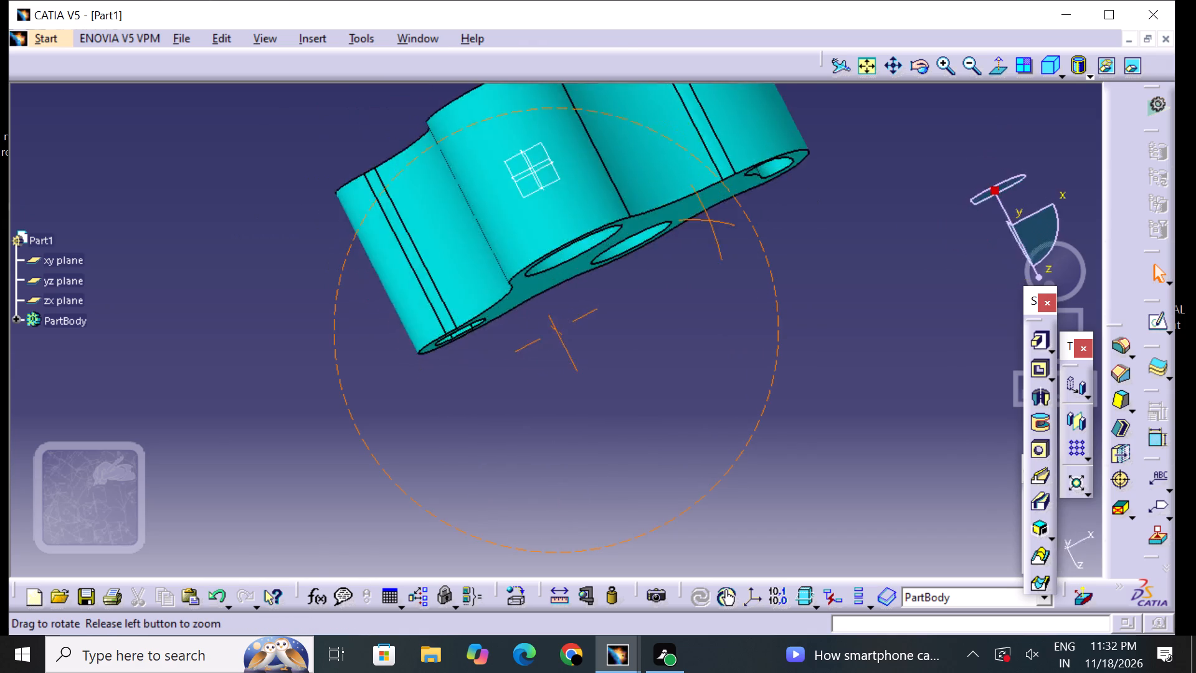
{"action": "middle_click_drag", "start_coordinate": [929, 343], "coordinate": [751, 391]}
{"action": "right_click_drag", "start_coordinate": [929, 343], "coordinate": [751, 391]}
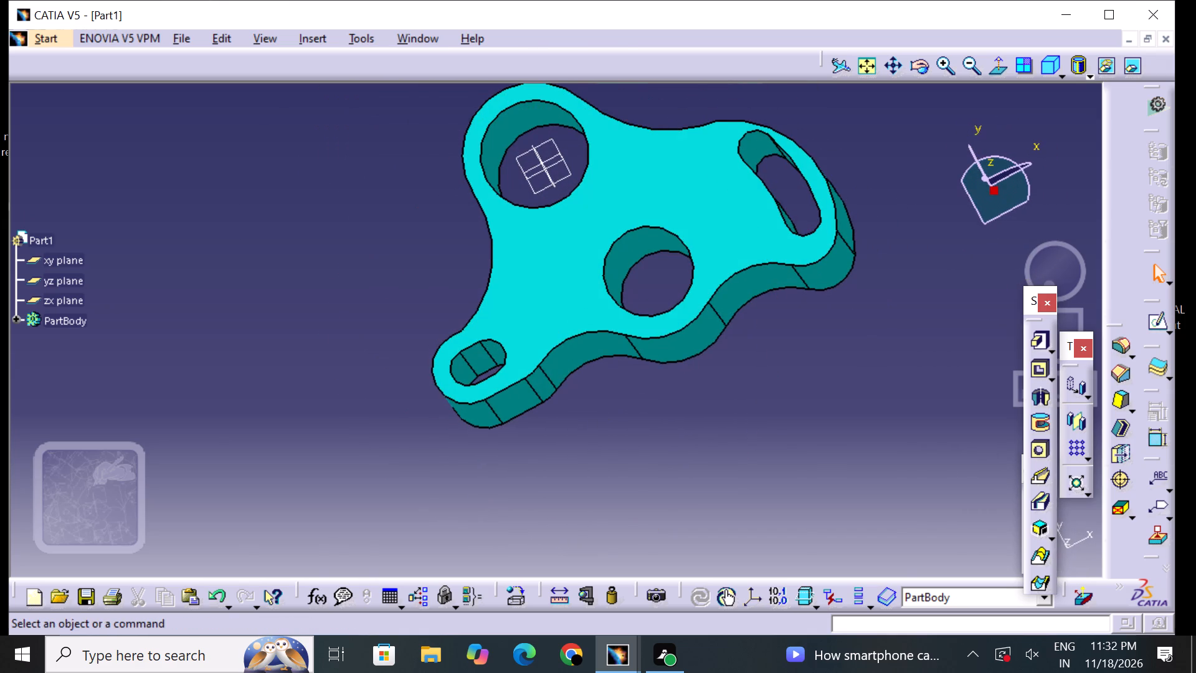
{"action": "middle_click_drag", "start_coordinate": [771, 350], "coordinate": [746, 419]}
{"action": "right_click_drag", "start_coordinate": [768, 353], "coordinate": [746, 418]}
{"action": "middle_click_drag", "start_coordinate": [729, 403], "coordinate": [676, 462]}
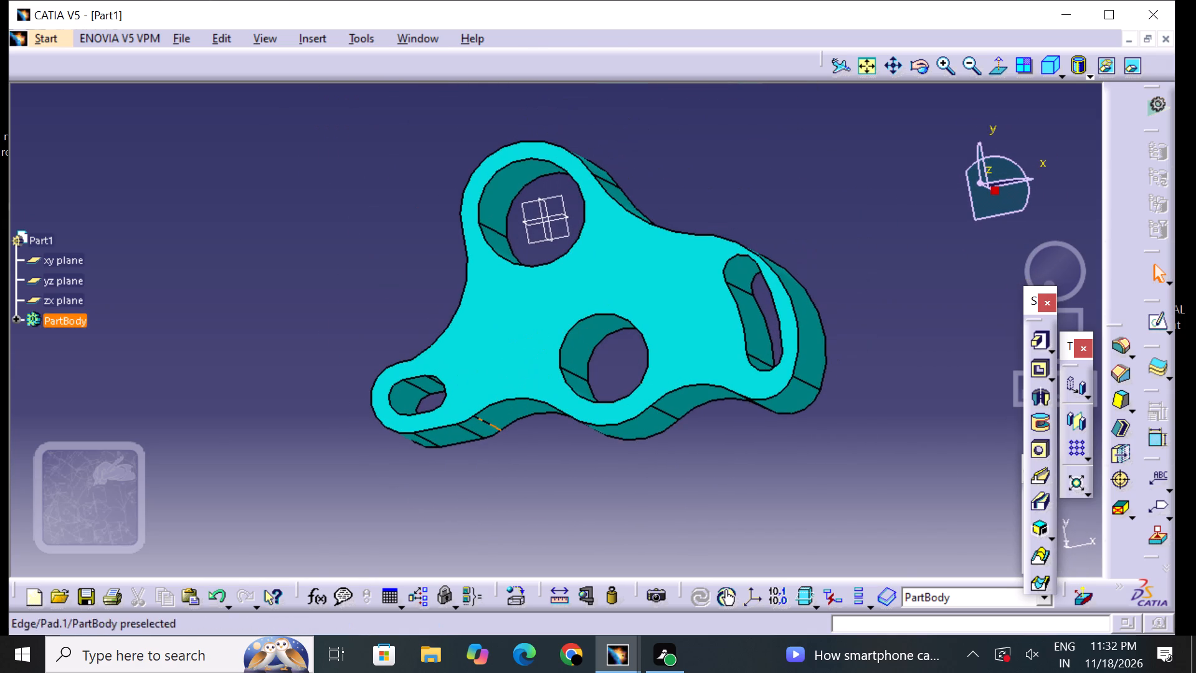
{"action": "middle_click_drag", "start_coordinate": [487, 426], "coordinate": [572, 371]}
{"action": "right_click_drag", "start_coordinate": [487, 426], "coordinate": [572, 371]}
{"action": "scroll", "coordinate": [658, 336], "scroll_direction": "up", "scroll_amount": 1}
{"action": "middle_click_drag", "start_coordinate": [745, 165], "coordinate": [714, 287]}
{"action": "right_click_drag", "start_coordinate": [743, 173], "coordinate": [714, 287]}
{"action": "middle_click_drag", "start_coordinate": [743, 220], "coordinate": [821, 202]}
{"action": "right_click_drag", "start_coordinate": [743, 220], "coordinate": [822, 202]}
{"action": "scroll", "coordinate": [821, 202], "scroll_direction": "up", "scroll_amount": 1}
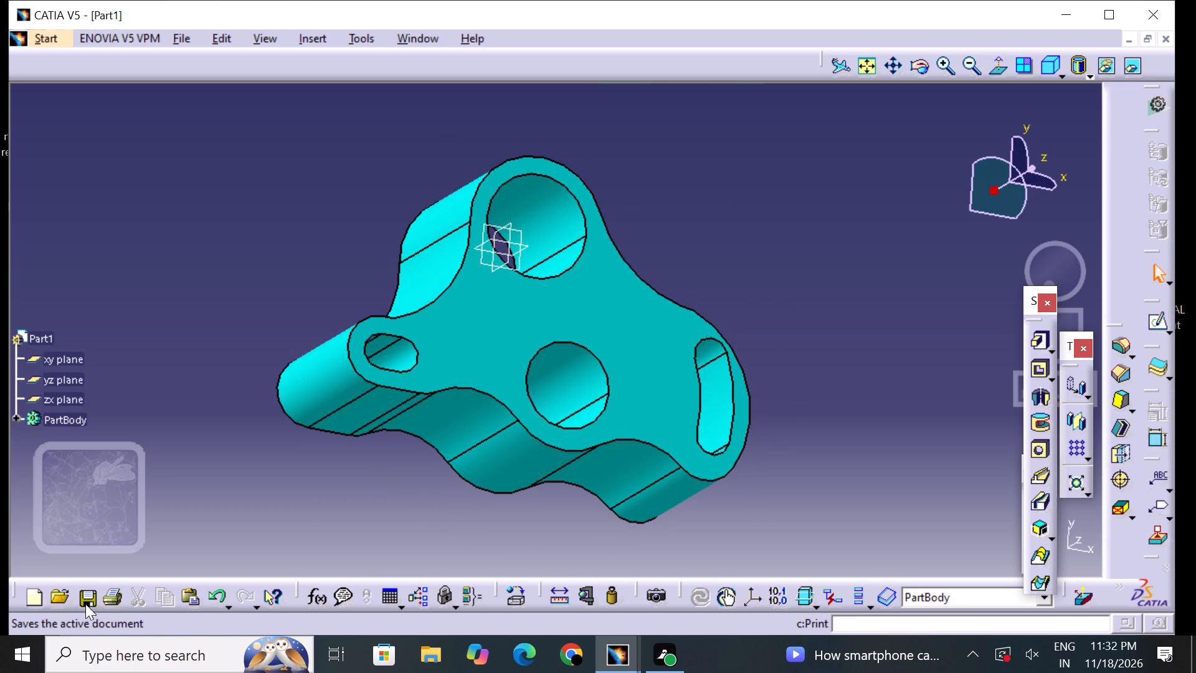
Save the part on the Desktop as a CATPart file named CAD.
{"action": "left_click", "coordinate": [85, 604]}
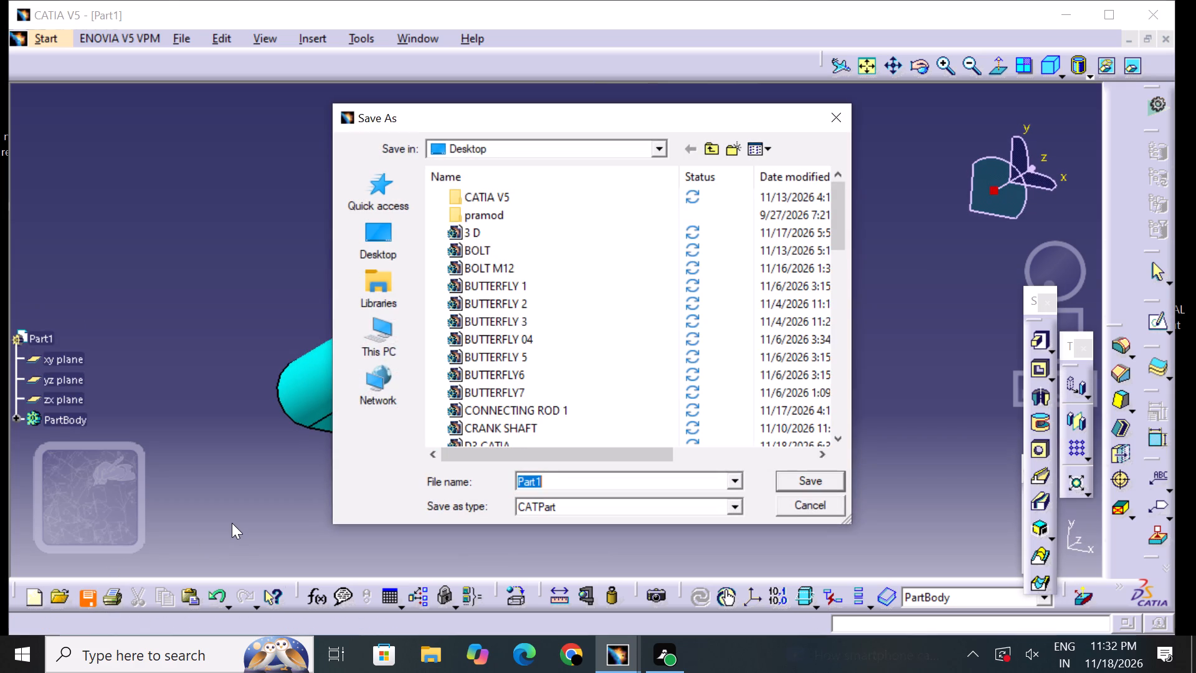
{"action": "key", "text": "BackSpace"}
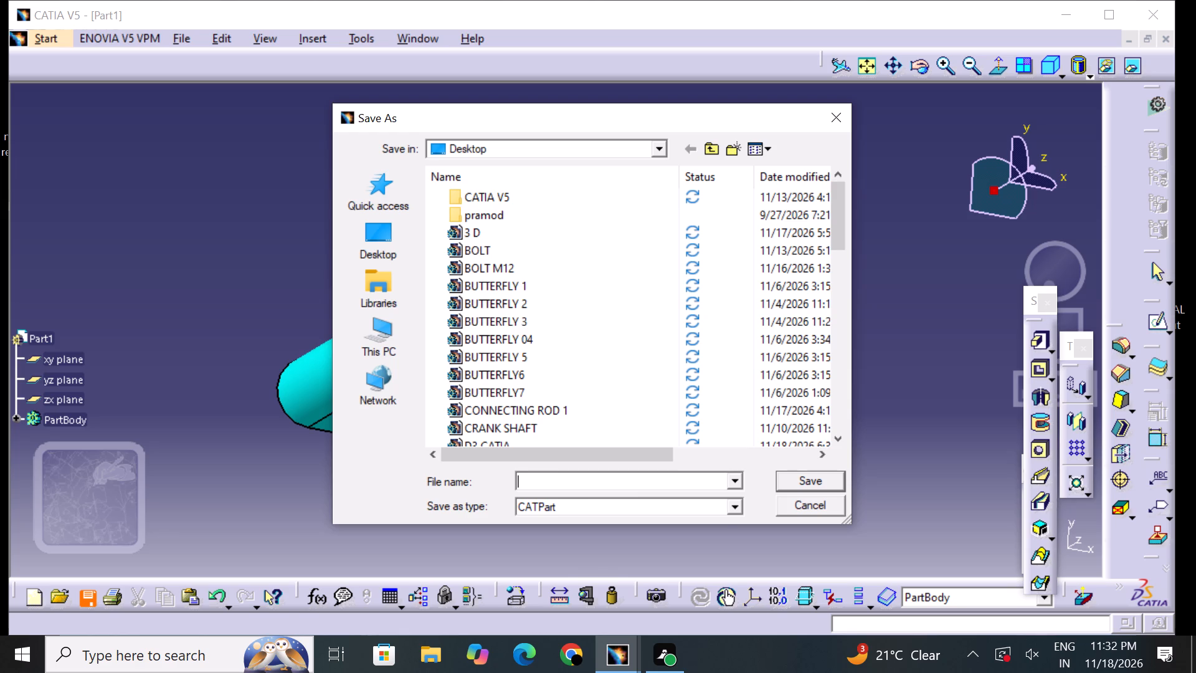
{"action": "type", "text": "CAD"}
{"action": "key", "text": "Return"}
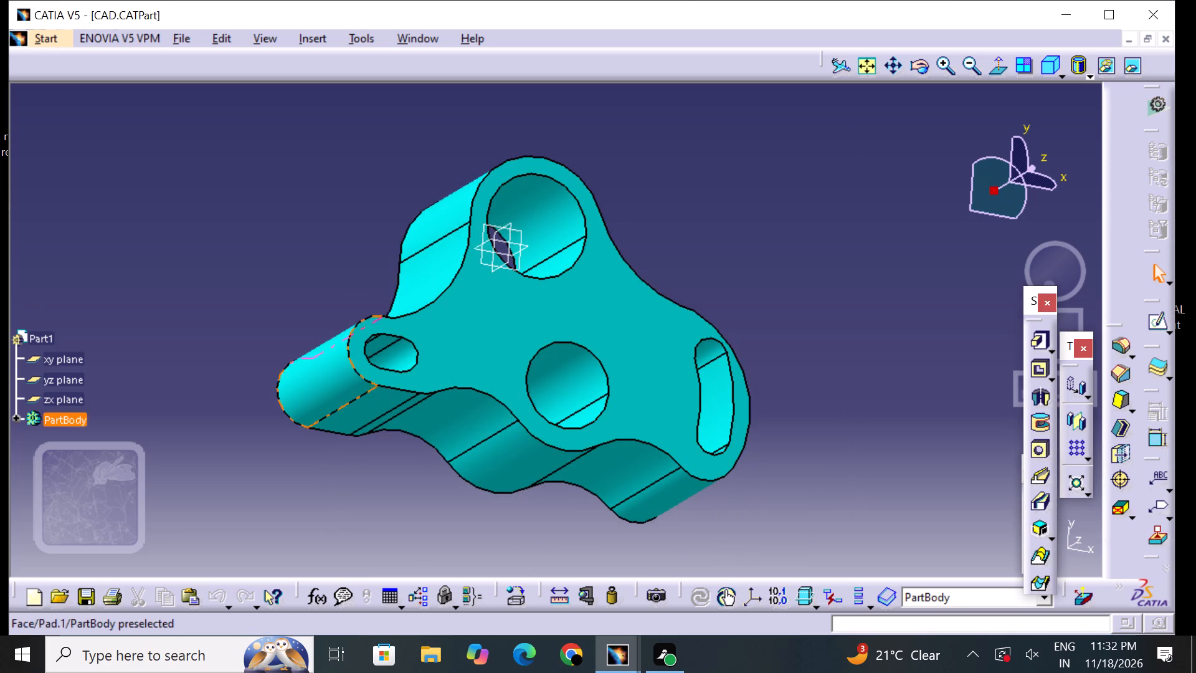
Print the part to a PDF document named CAD DOC on the Desktop.
{"action": "left_click", "coordinate": [108, 609]}
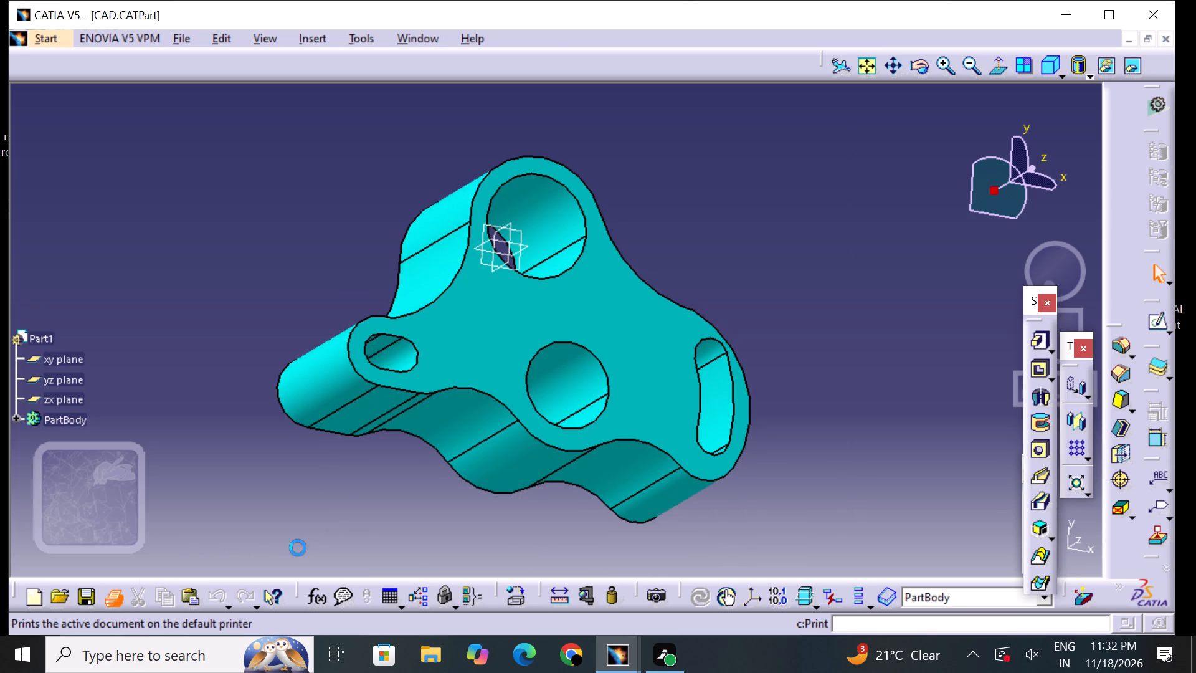
{"action": "type", "text": "CAD DOC"}
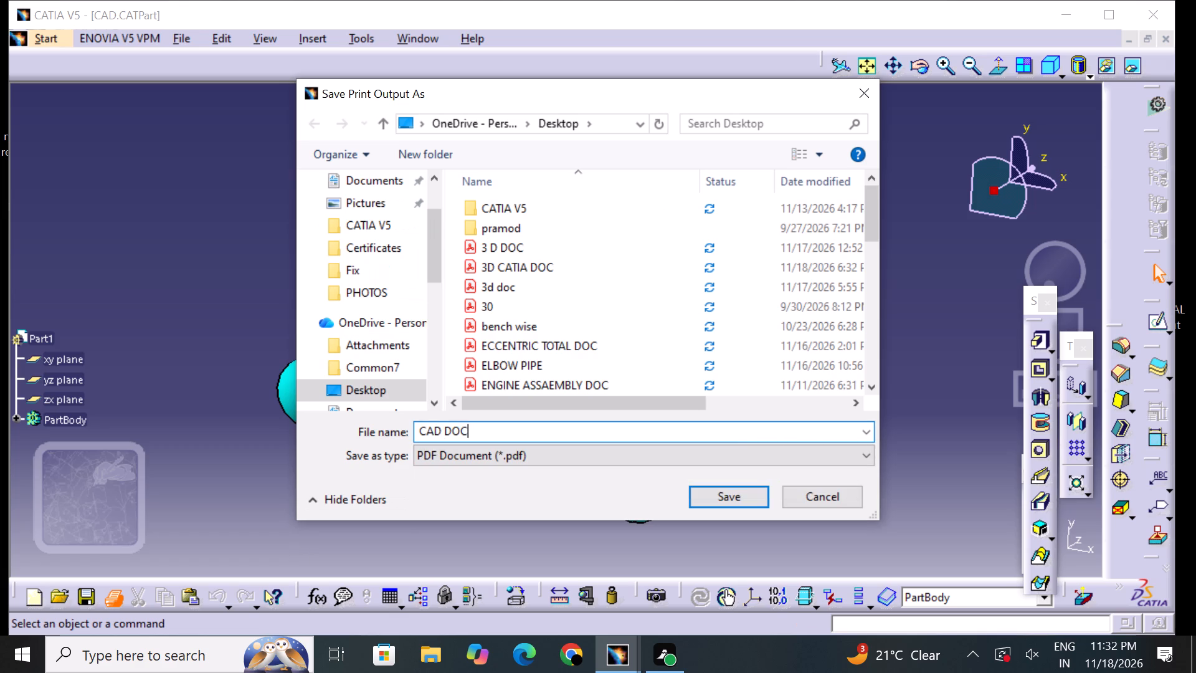
{"action": "key", "text": "Return"}
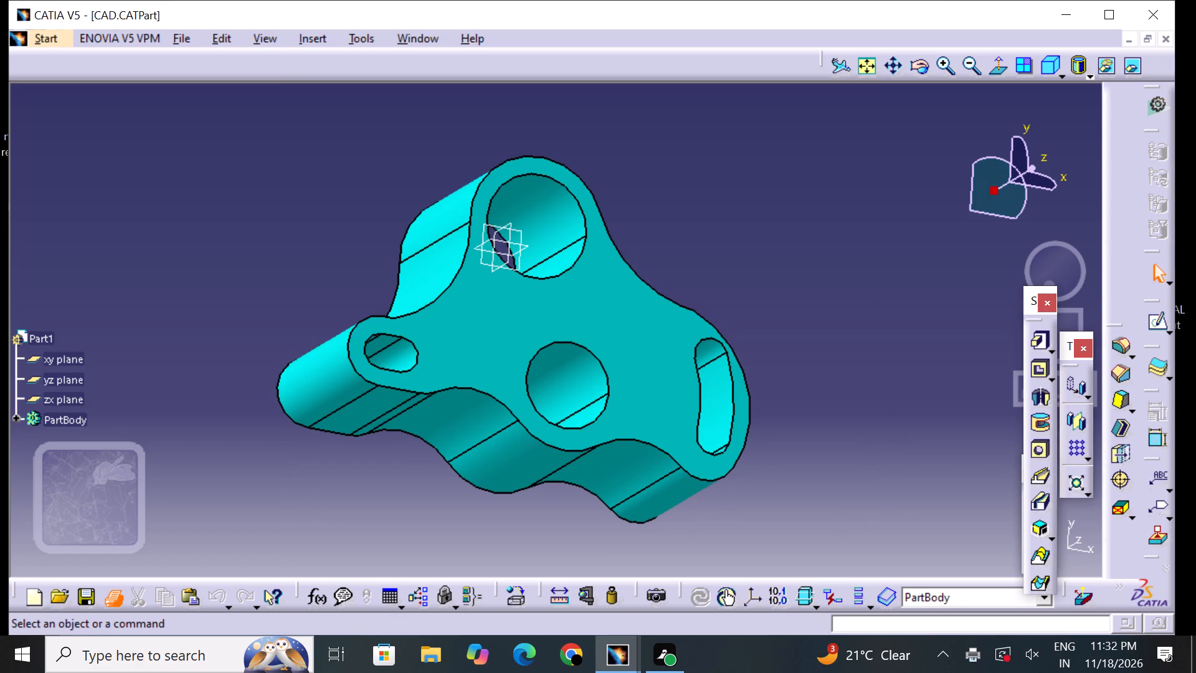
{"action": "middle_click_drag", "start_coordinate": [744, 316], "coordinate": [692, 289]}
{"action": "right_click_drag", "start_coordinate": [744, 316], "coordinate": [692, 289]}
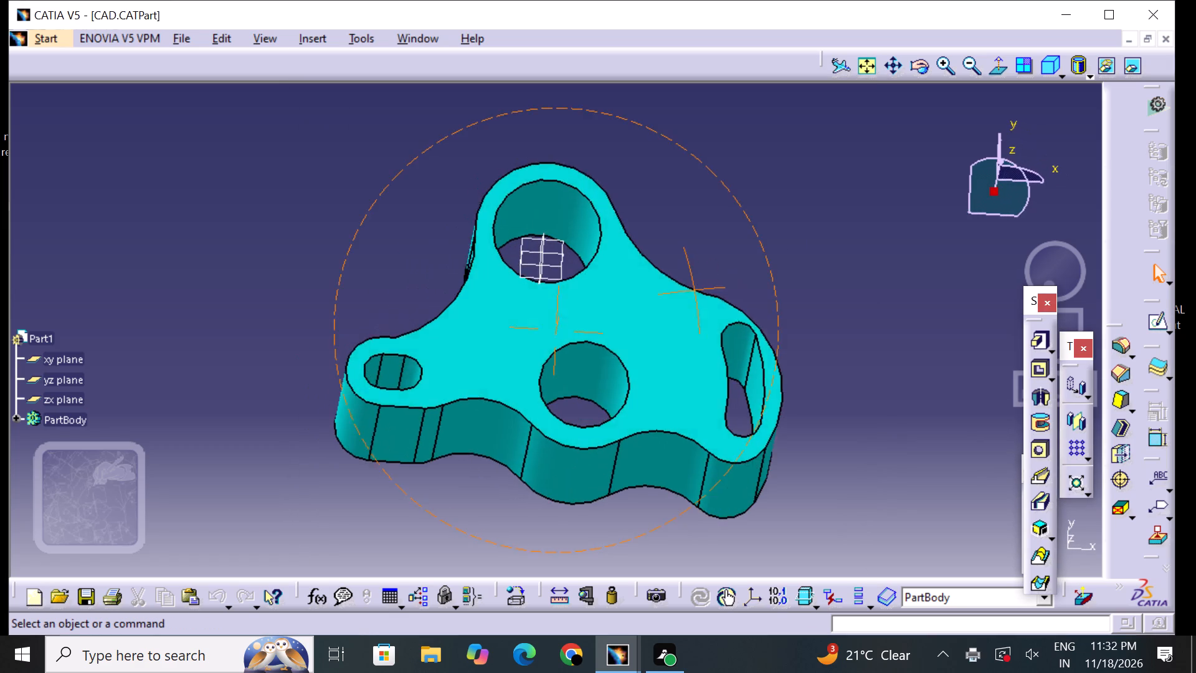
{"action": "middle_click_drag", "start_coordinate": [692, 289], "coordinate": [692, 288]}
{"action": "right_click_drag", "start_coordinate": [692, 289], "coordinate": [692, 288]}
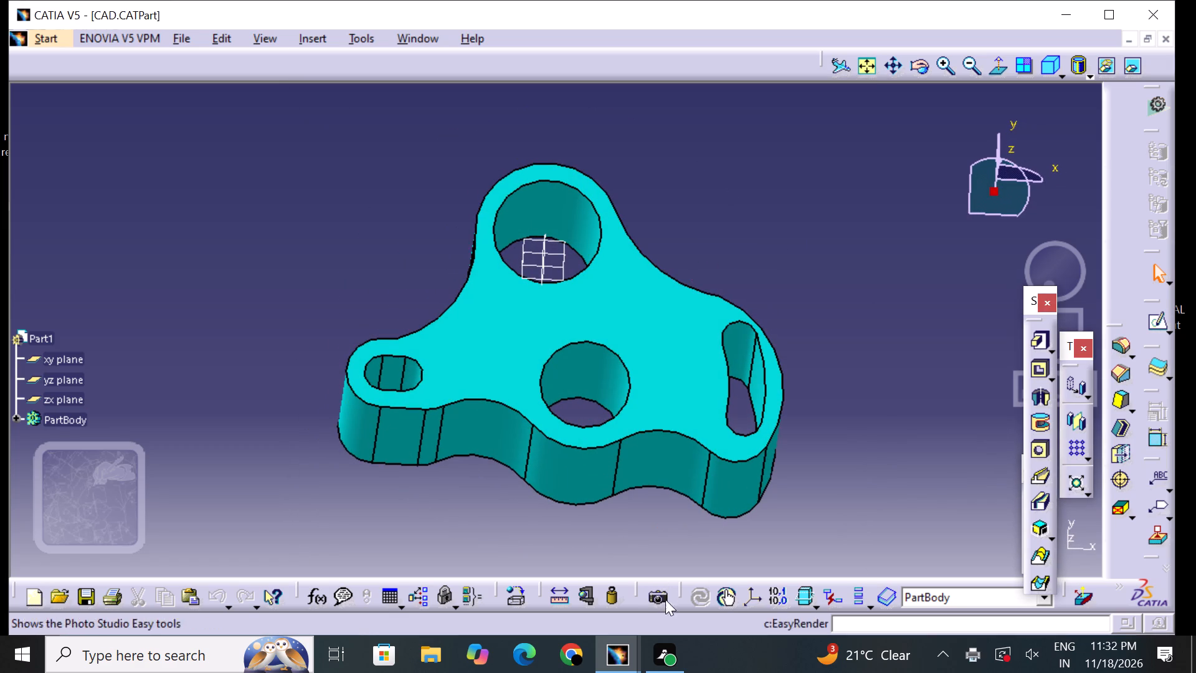